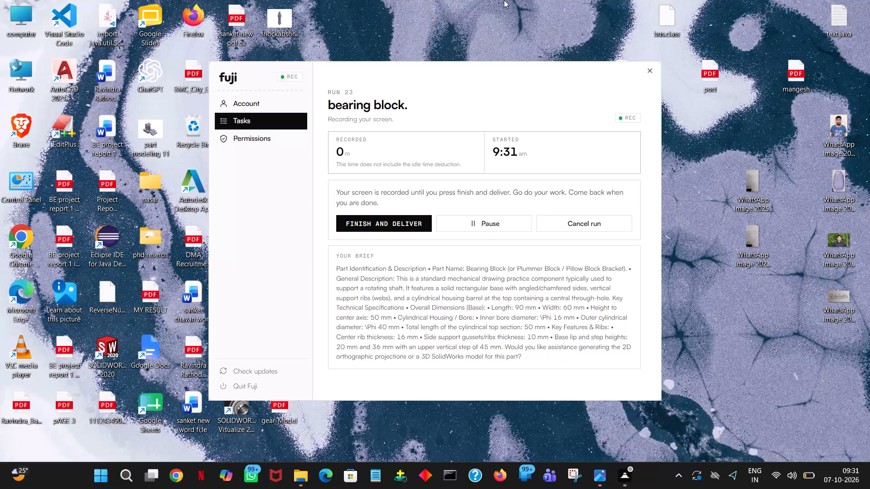
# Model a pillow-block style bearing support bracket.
# Launch SOLIDWORKS 2020 from the desktop to start modelling the bearing block.
pyautogui.click(528, 52)
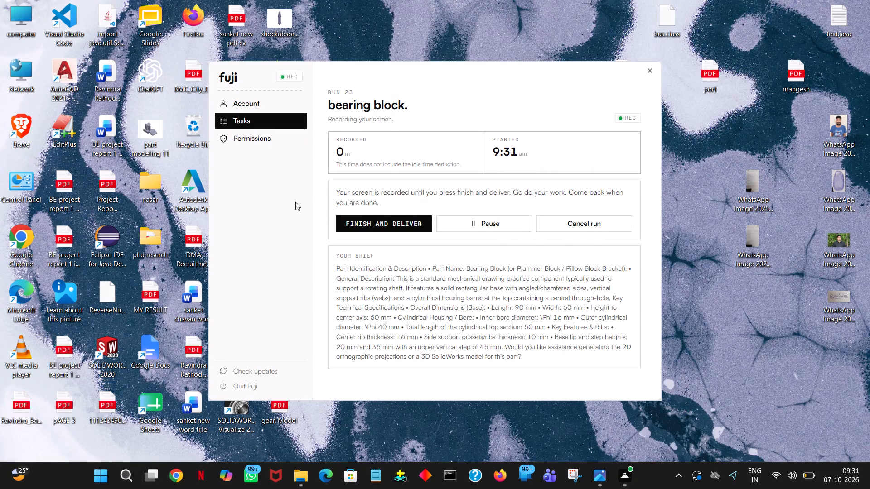
pyautogui.doubleClick(104, 335)
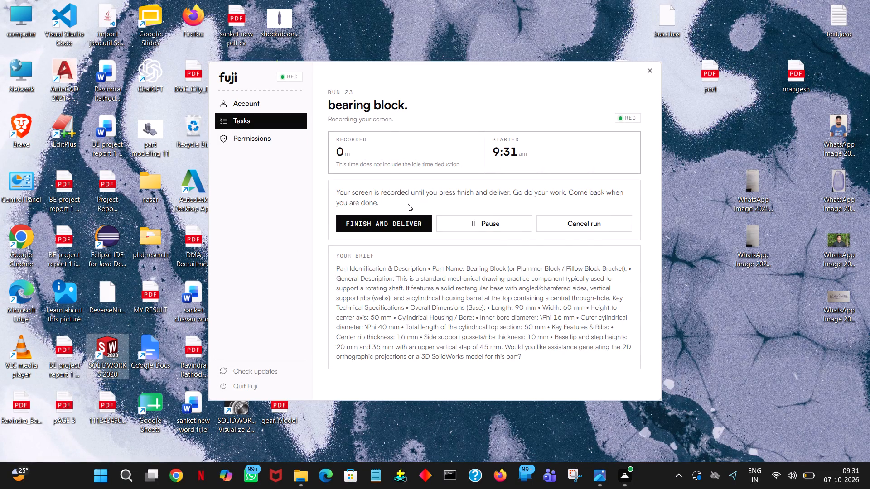
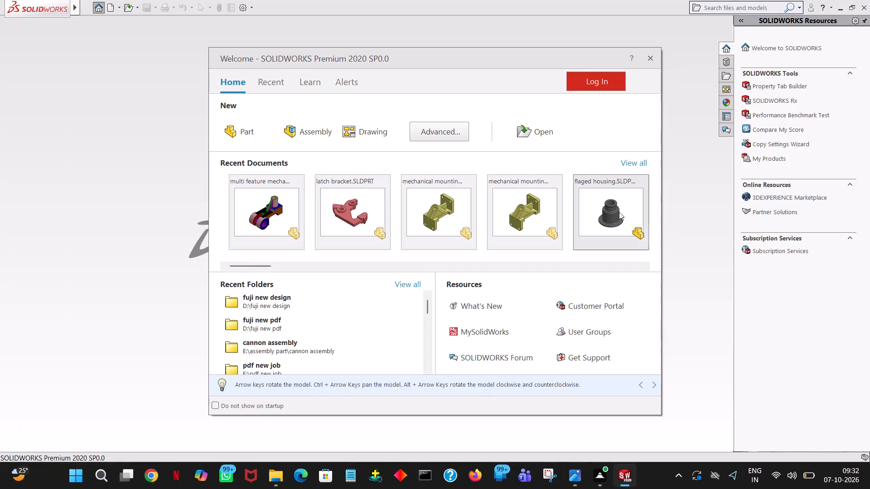
# Create a new part document.
pyautogui.moveTo(84, 154); pyautogui.dragTo(193, 146)
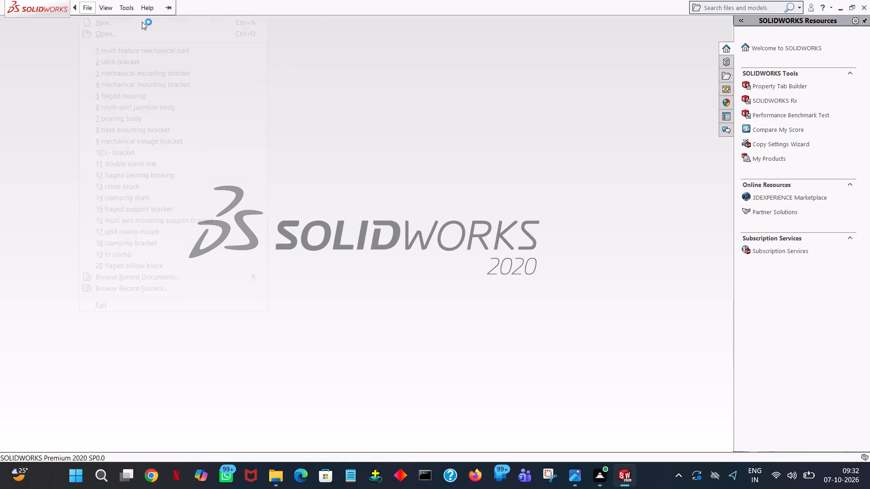
pyautogui.click(456, 119)
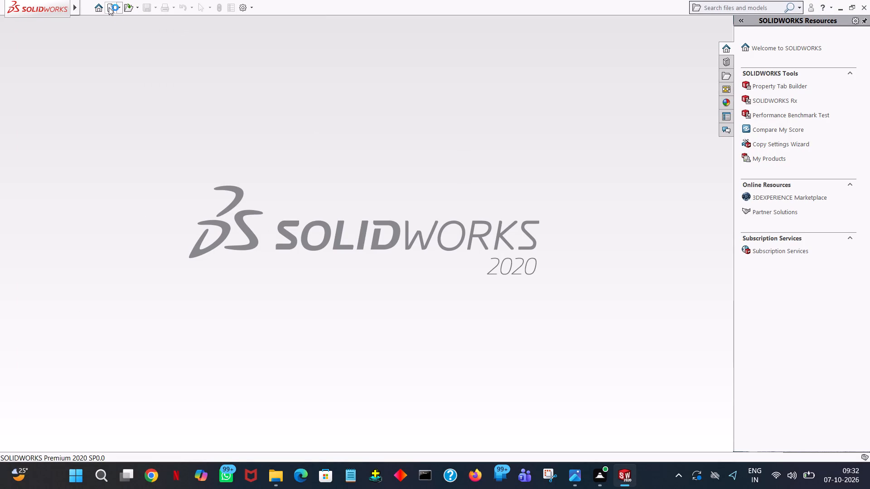
pyautogui.click(109, 7)
pyautogui.doubleClick(224, 231)
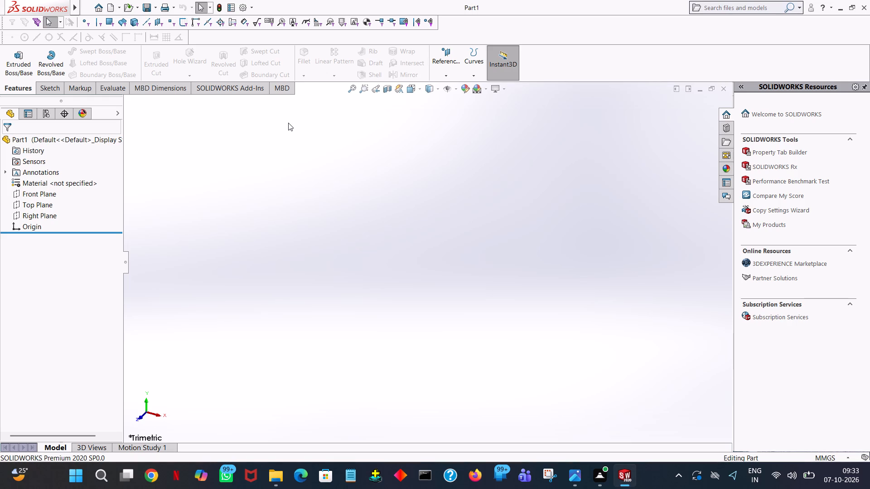
# On the Top Plane, sketch a horizontal line from the origin along positive X and set its length to 30 mm.
pyautogui.click(31, 206)
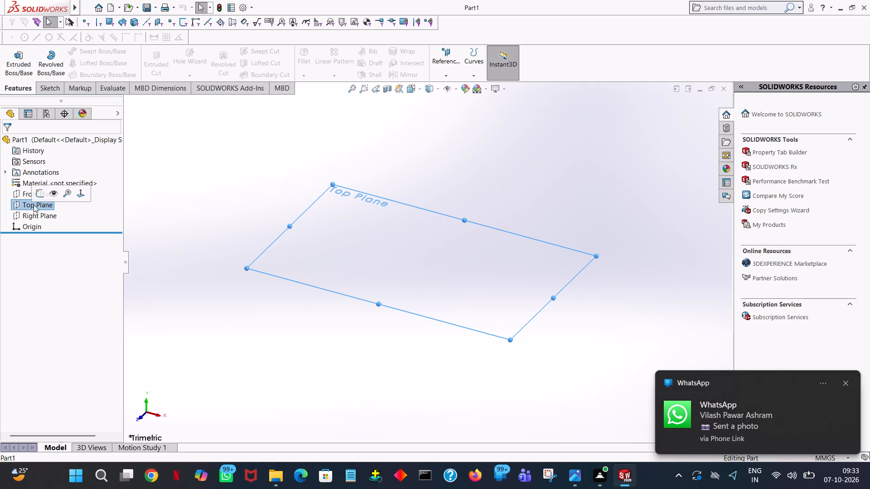
pyautogui.click(40, 196)
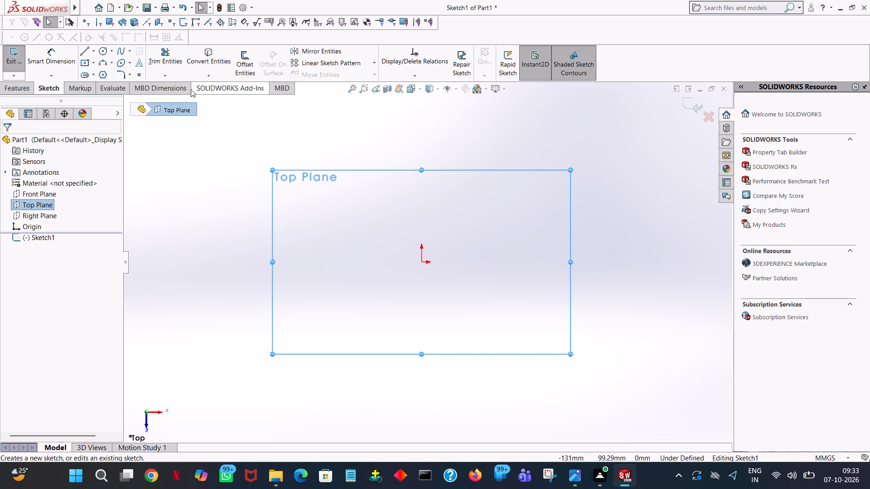
pyautogui.click(80, 52)
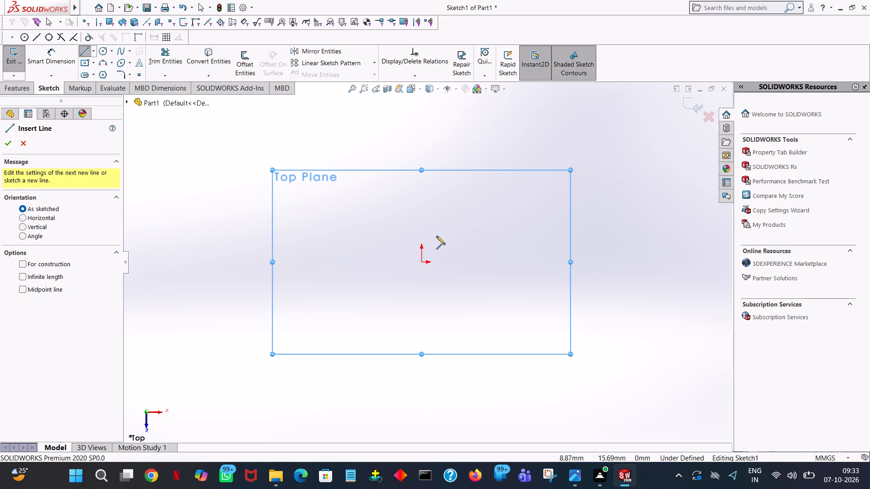
pyautogui.click(422, 261)
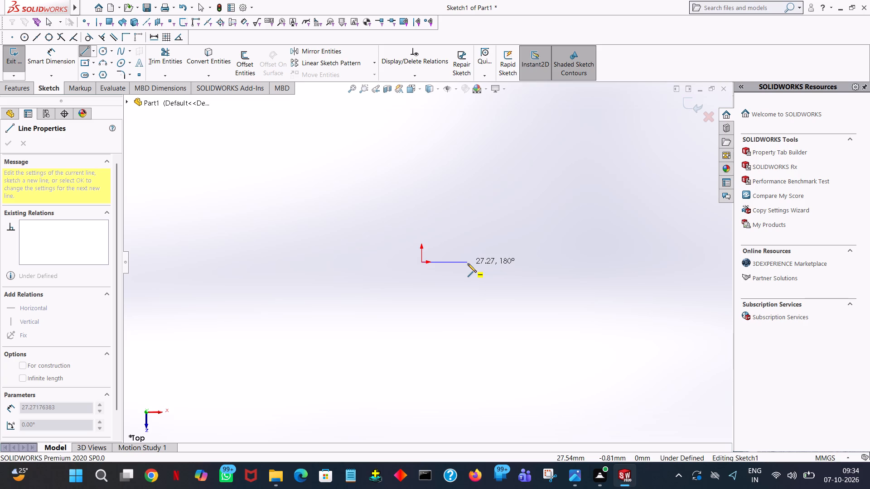
pyautogui.click(468, 264)
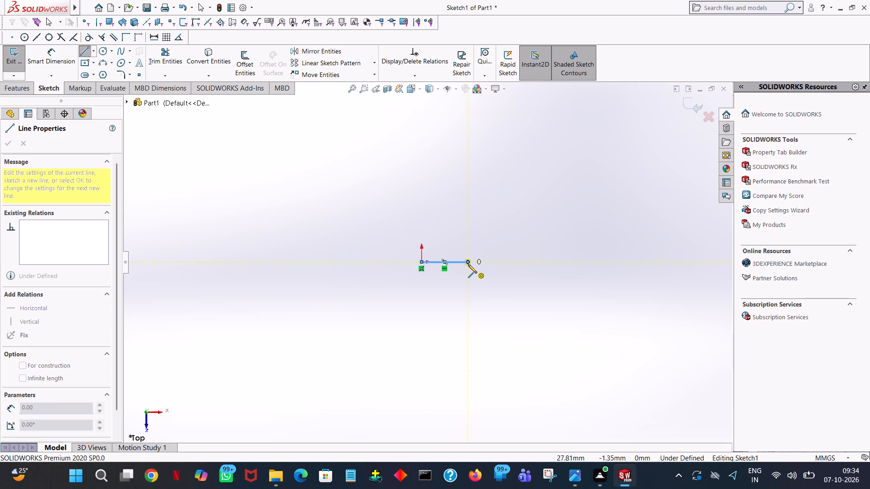
pyautogui.rightClick(468, 264)
pyautogui.click(486, 271)
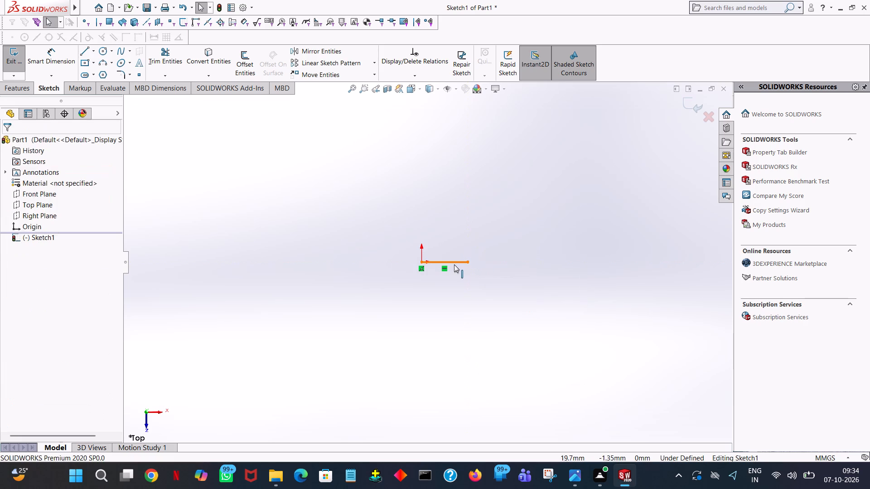
pyautogui.click(452, 264)
pyautogui.write('30')
pyautogui.press('Return')
pyautogui.click(419, 197)
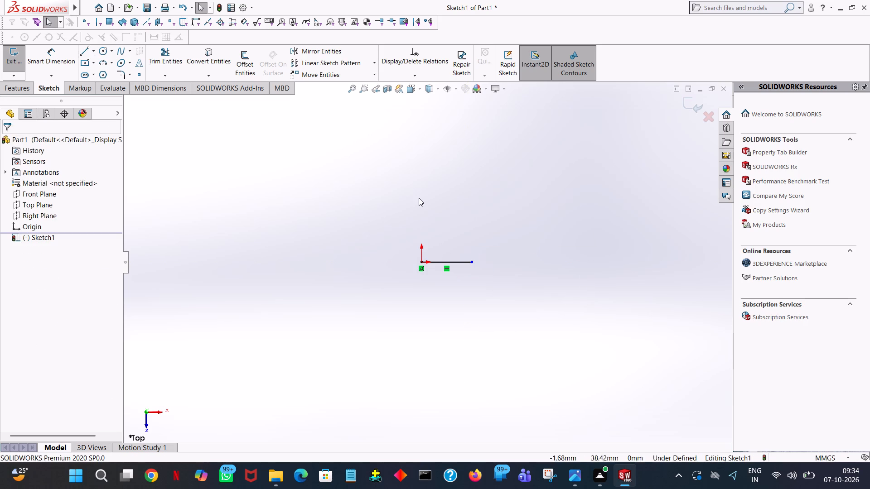
# Draw a vertical line upward from the free end of the 30 mm line and set its length to 45 mm.
pyautogui.click(82, 49)
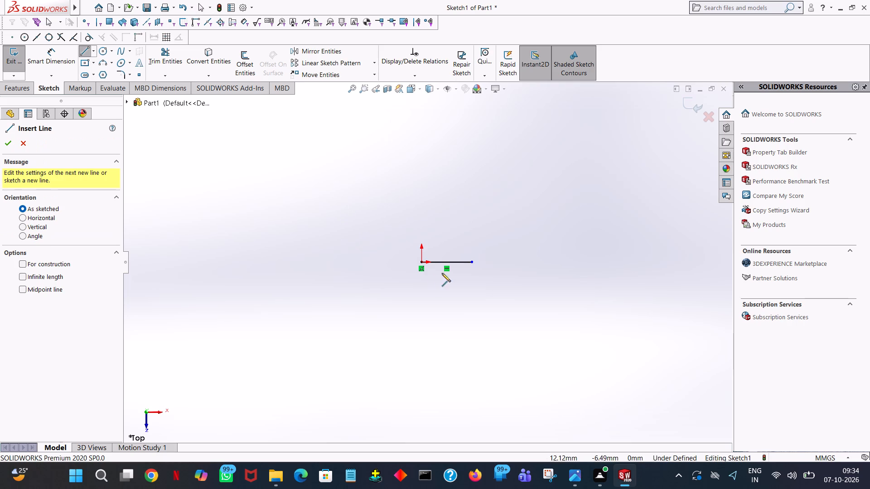
pyautogui.click(472, 261)
pyautogui.click(472, 180)
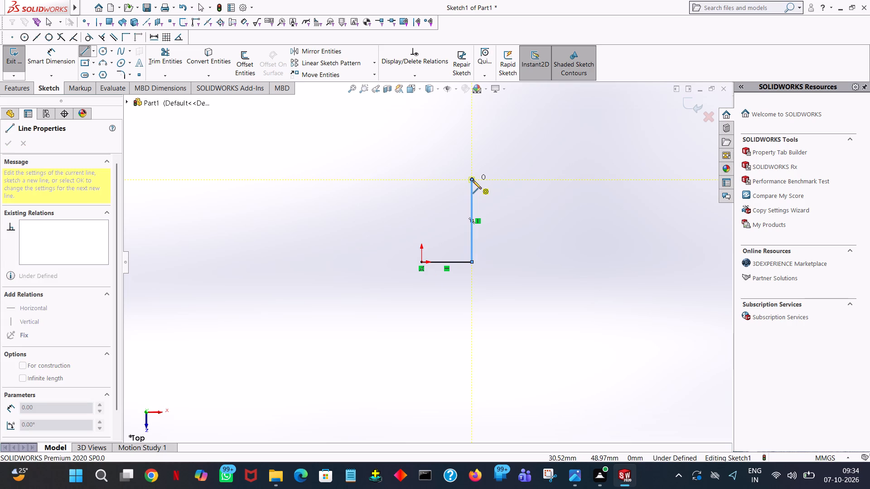
pyautogui.write('45')
pyautogui.press('Return')
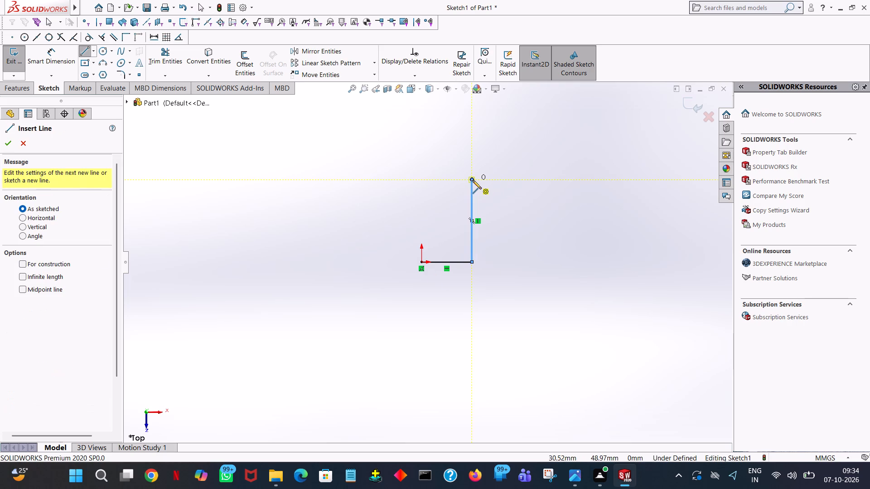
pyautogui.rightClick(473, 180)
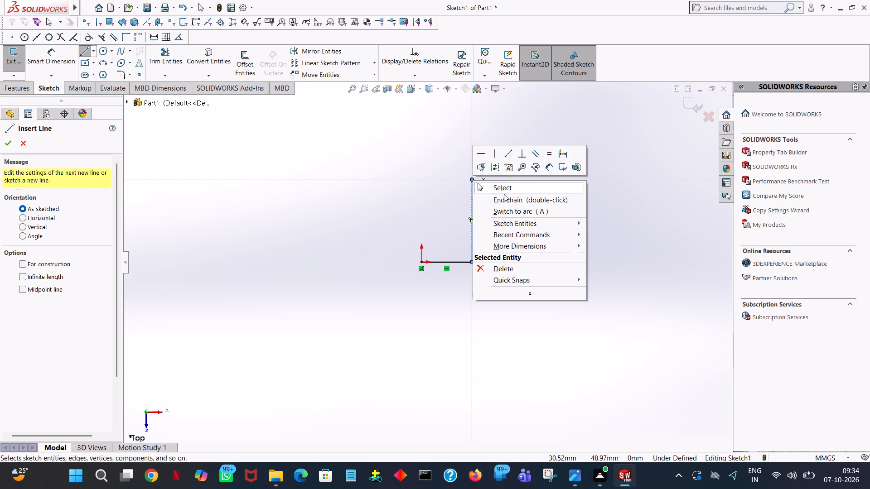
pyautogui.click(520, 188)
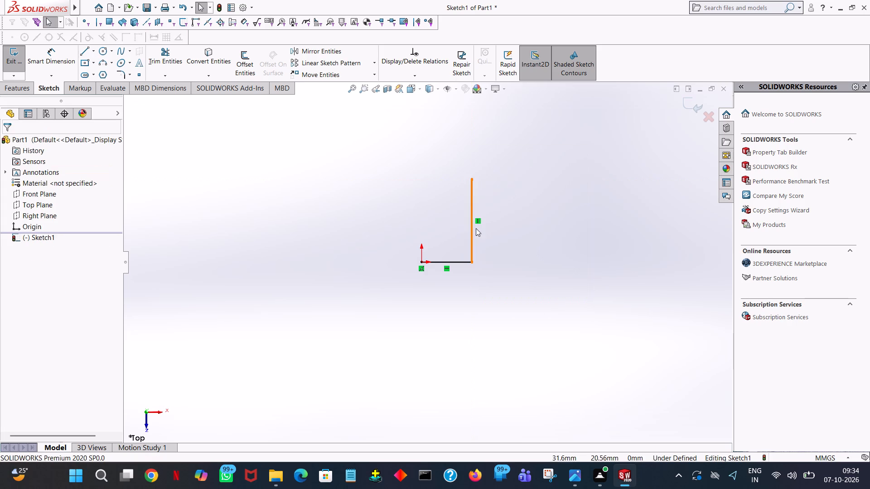
pyautogui.click(472, 229)
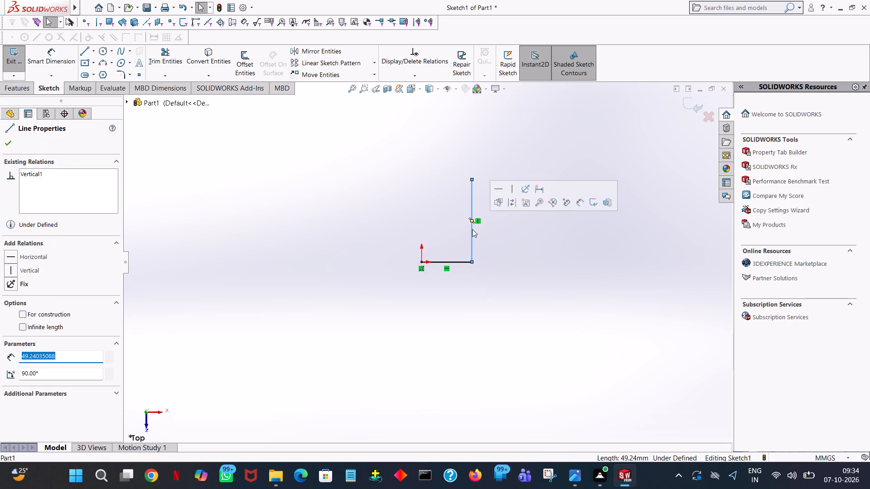
pyautogui.write('45')
pyautogui.press('Return')
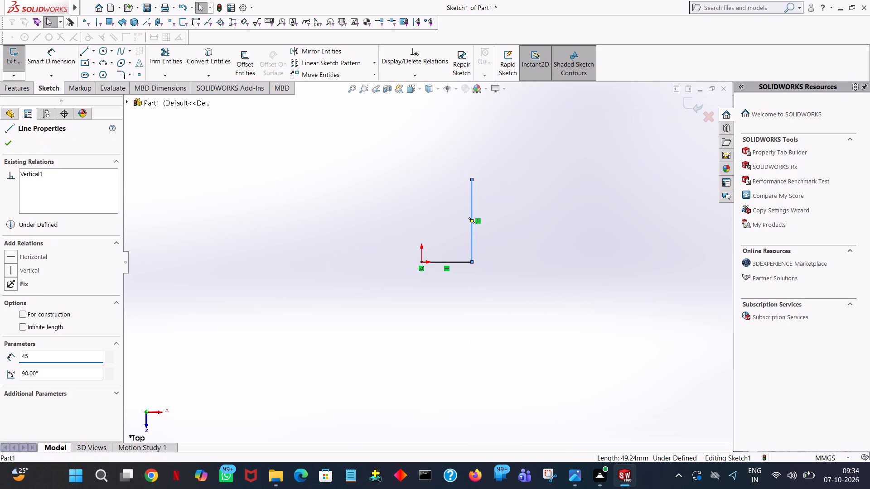
pyautogui.click(265, 160)
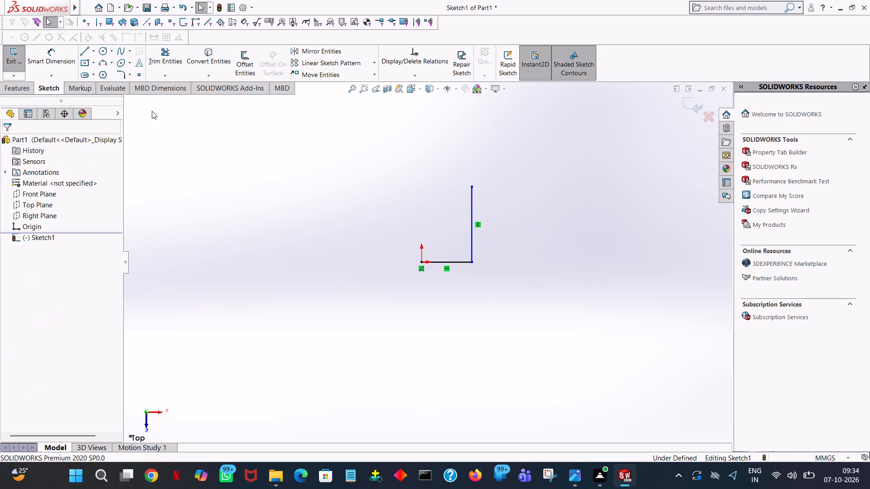
# Draw a horizontal line leftward from the vertical line's upper end, passing over the origin, and set its length to 60 mm.
pyautogui.click(82, 54)
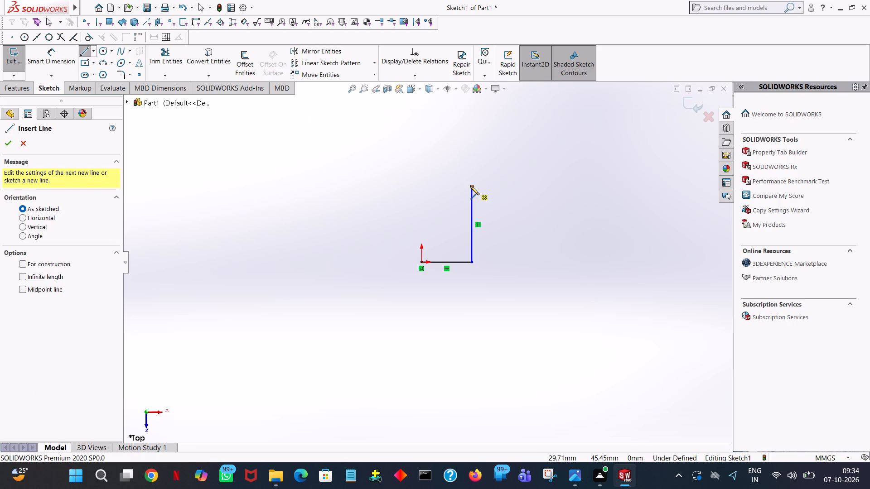
pyautogui.click(470, 186)
pyautogui.click(335, 189)
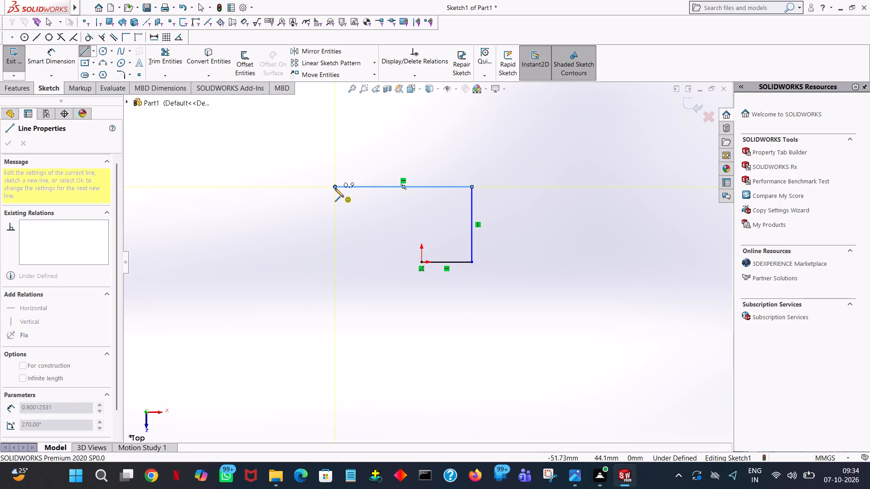
pyautogui.press('6')
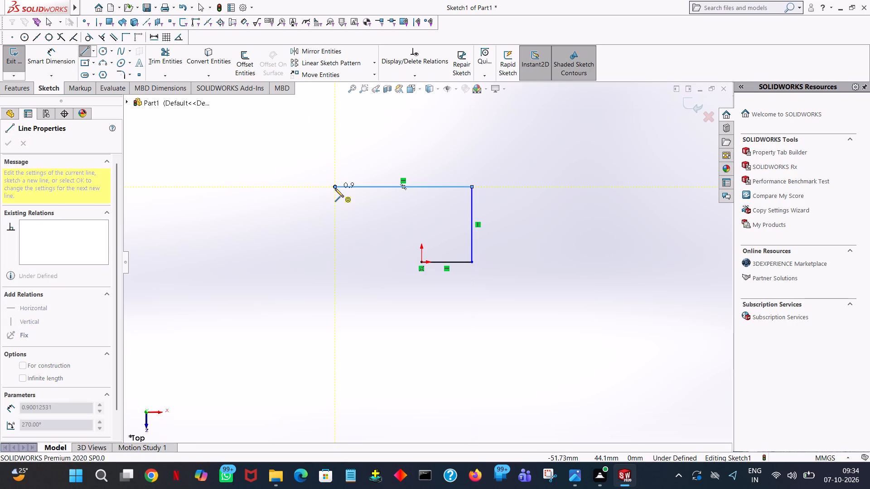
pyautogui.rightClick(335, 188)
pyautogui.click(348, 192)
pyautogui.click(351, 187)
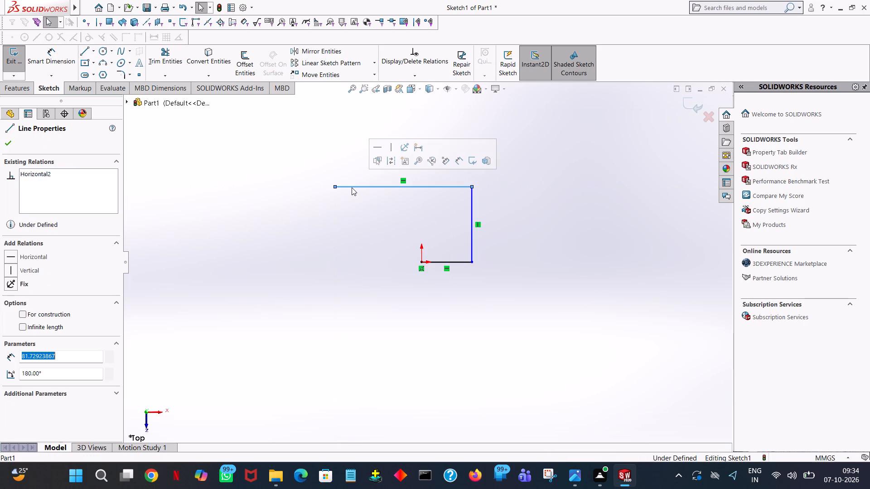
pyautogui.write('60')
pyautogui.press('Return')
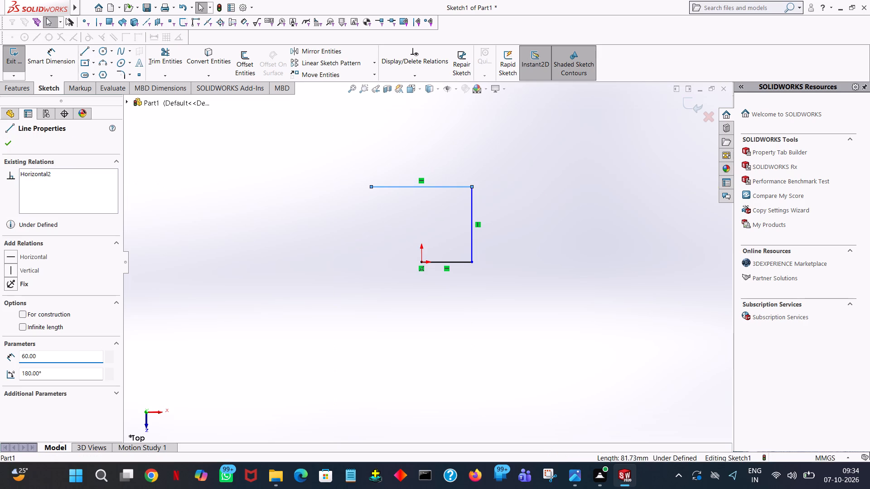
pyautogui.click(10, 147)
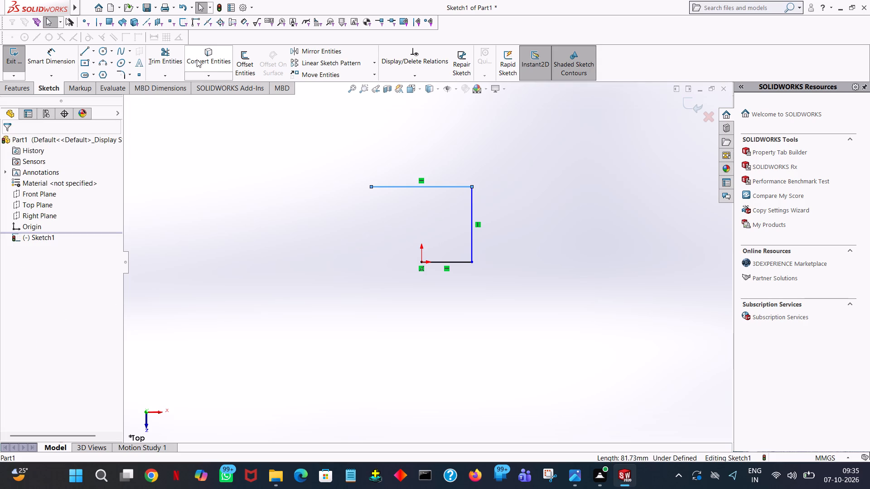
# Draw a vertical line downward from the left end of the 60 mm line and set its length to 90 mm.
pyautogui.click(92, 51)
pyautogui.click(88, 51)
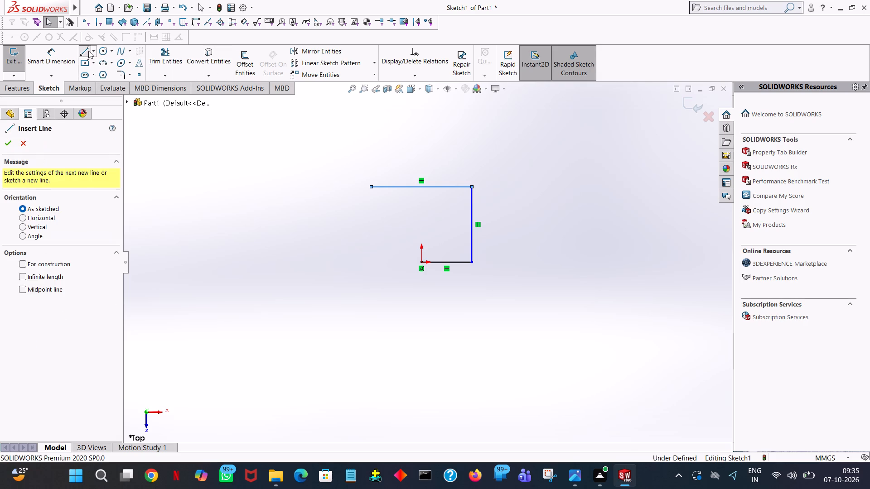
pyautogui.click(370, 186)
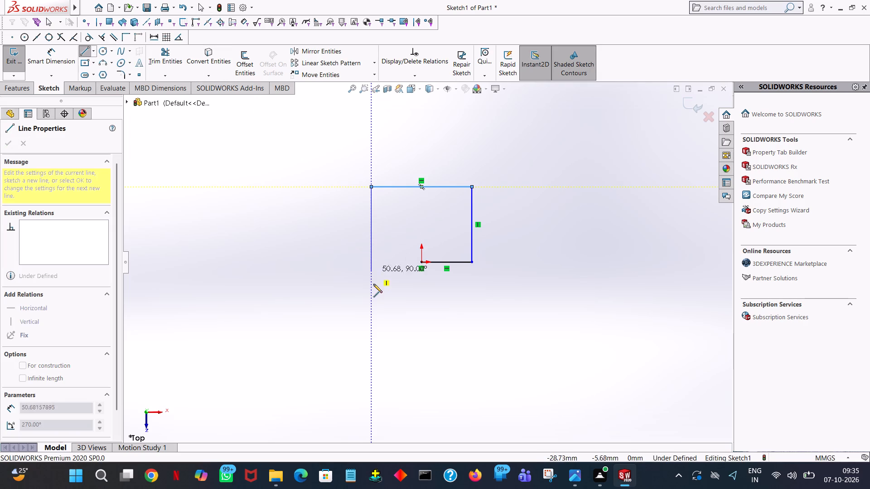
pyautogui.click(373, 301)
pyautogui.rightClick(373, 300)
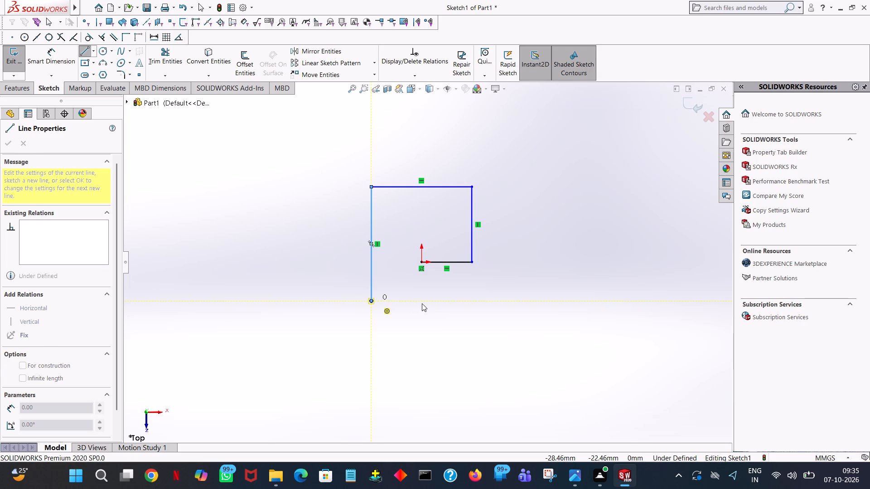
pyautogui.click(422, 303)
pyautogui.click(372, 266)
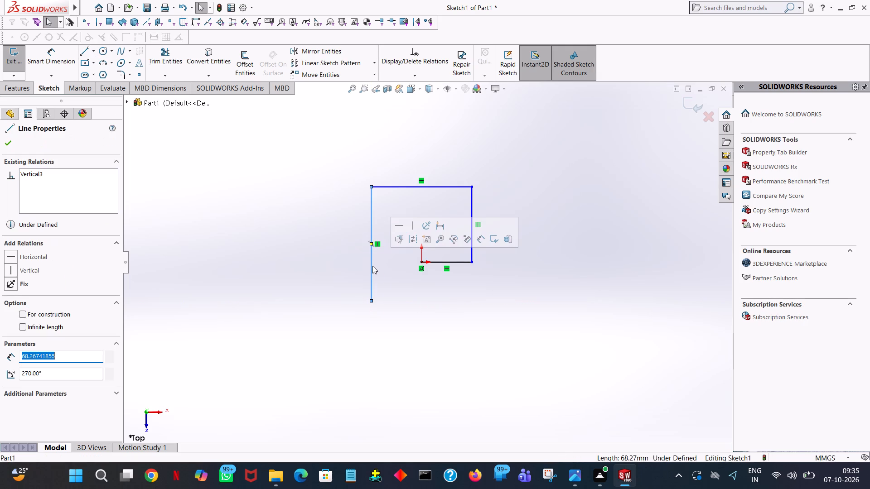
pyautogui.write('90')
pyautogui.press('Return')
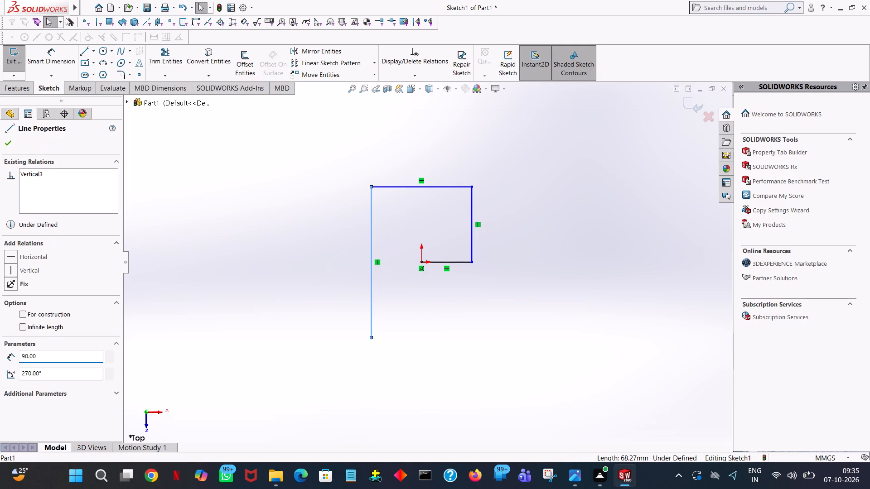
pyautogui.click(283, 124)
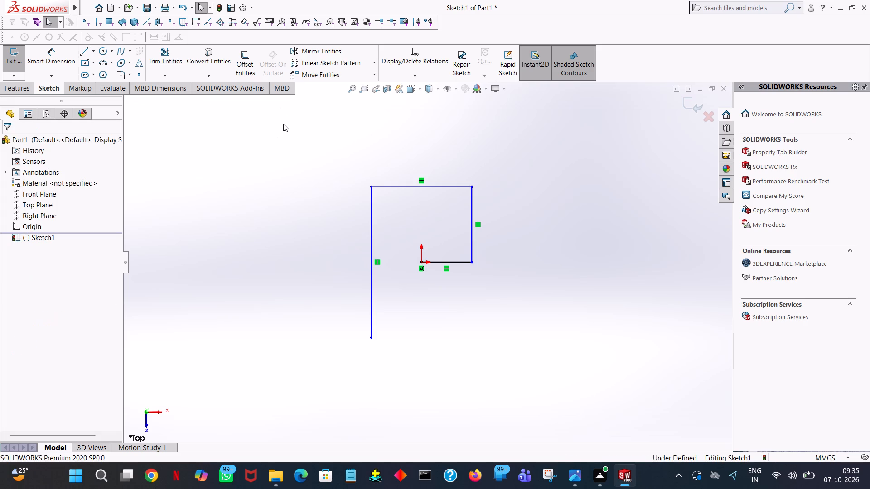
pyautogui.click(372, 236)
pyautogui.click(293, 228)
# Close the rectangle with a 60 mm bottom line and a vertical line up to the free end of the 30 mm line.
pyautogui.click(86, 49)
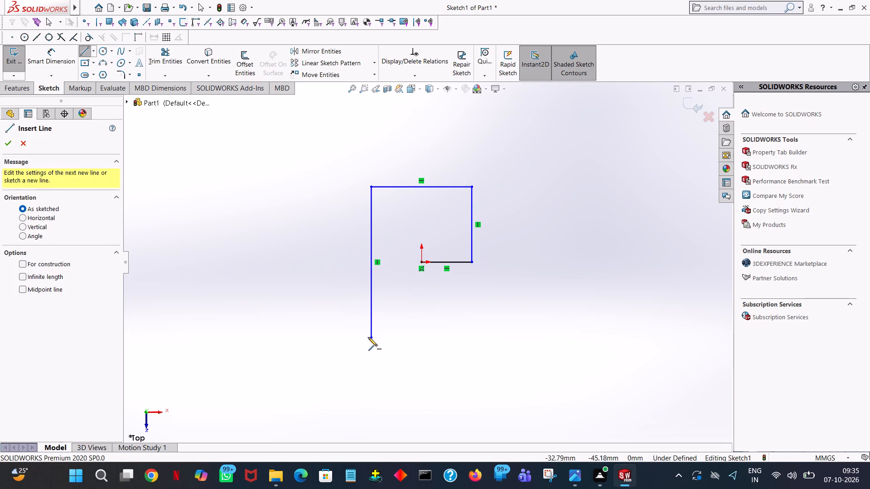
pyautogui.click(371, 337)
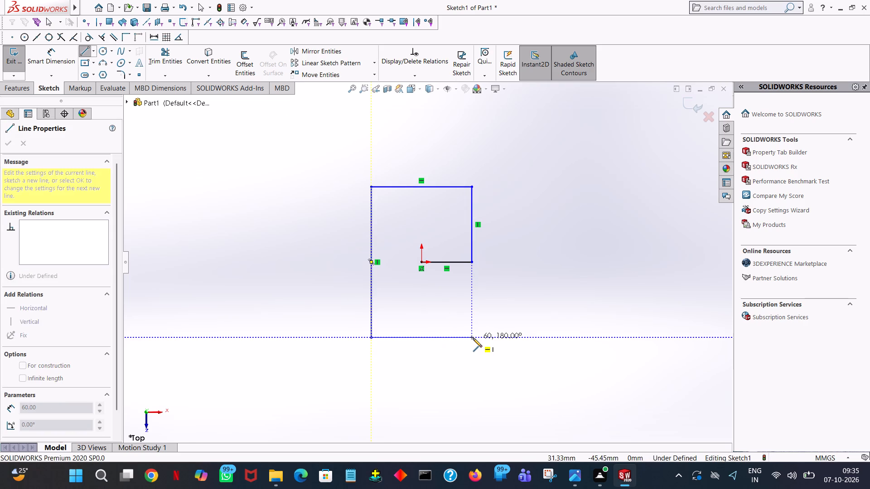
pyautogui.click(473, 338)
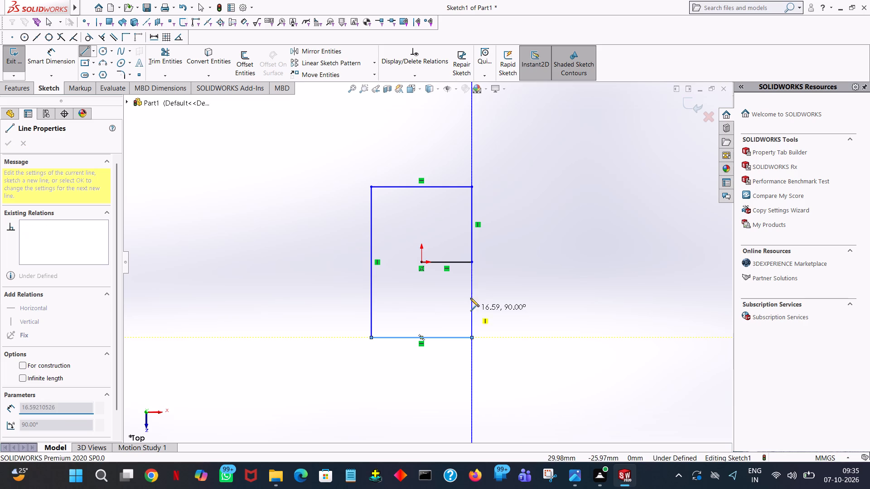
pyautogui.click(472, 261)
pyautogui.rightClick(472, 261)
pyautogui.click(487, 266)
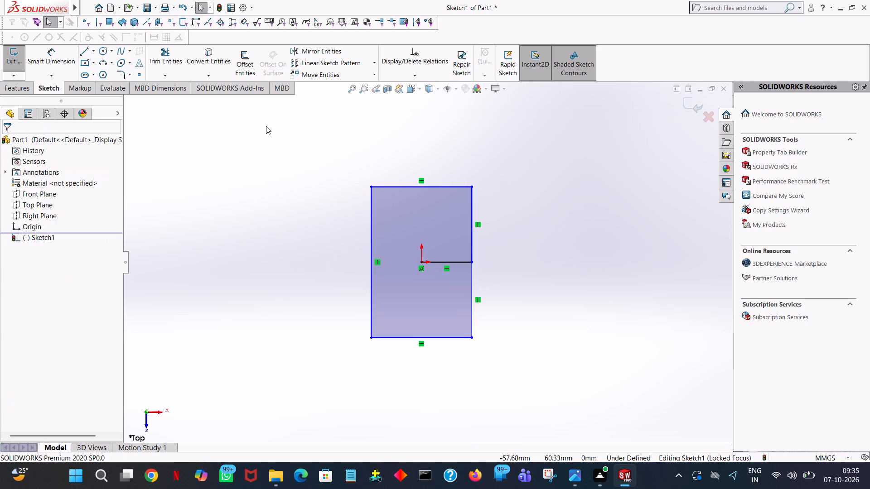
# Trim away the 30 mm horizontal line running from the origin to the rectangle's edge.
pyautogui.click(174, 57)
pyautogui.click(440, 262)
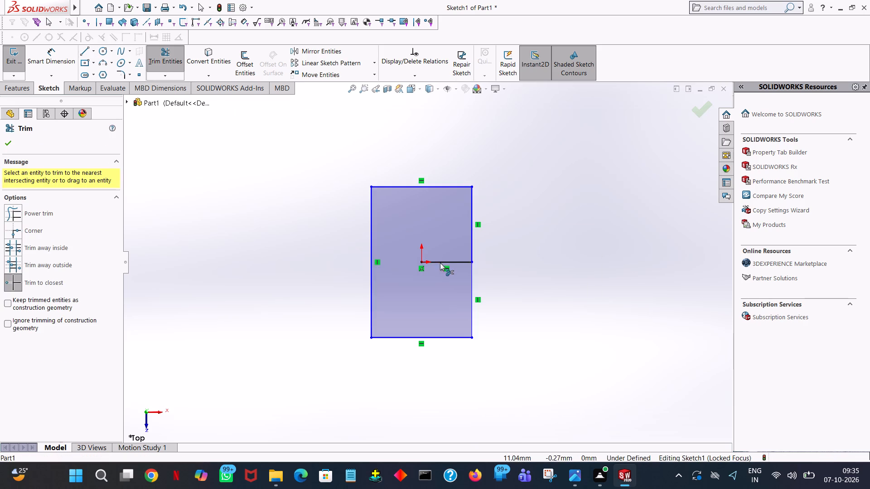
pyautogui.click(8, 143)
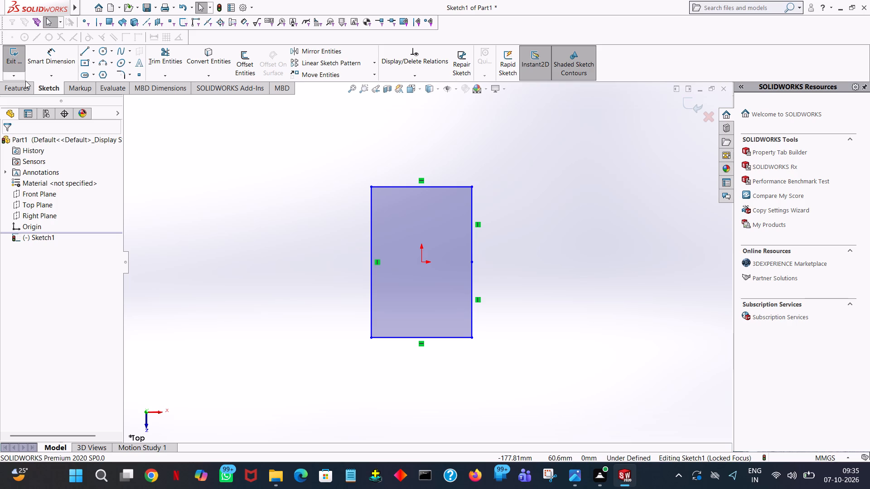
# Extrude the 60 × 90 mm rectangle as a blind boss to a depth of 20 mm.
pyautogui.click(24, 85)
pyautogui.click(20, 49)
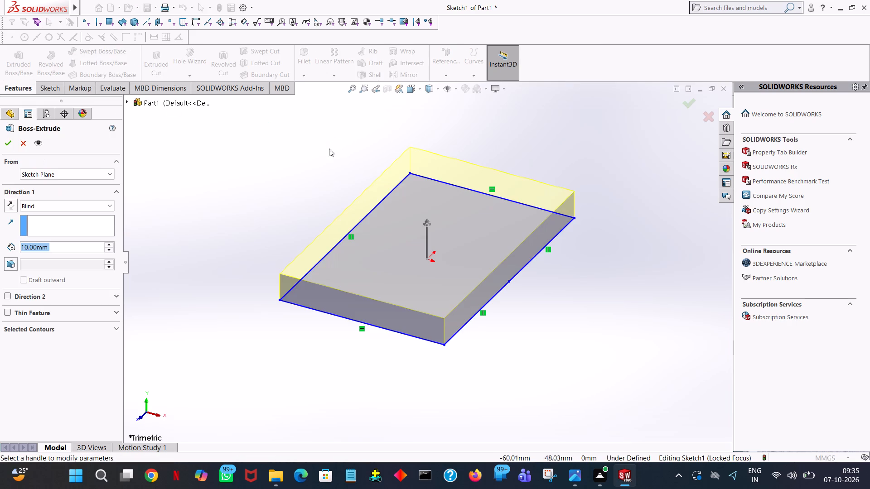
pyautogui.click(110, 244)
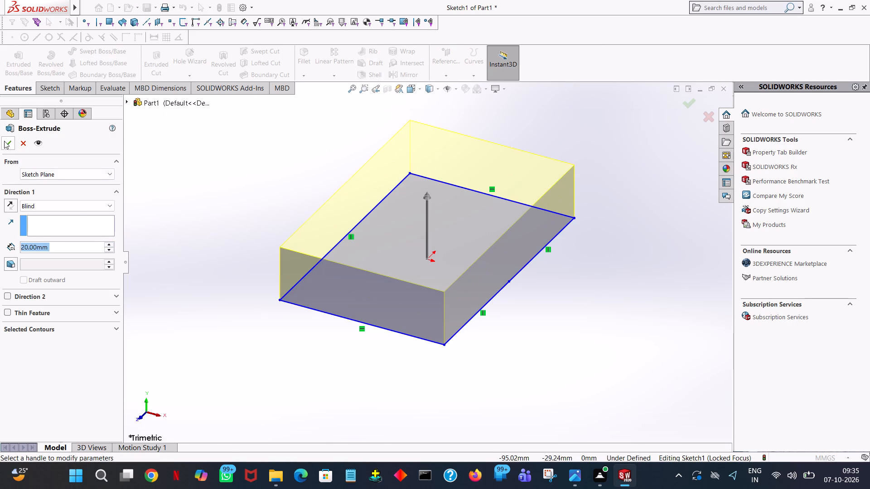
pyautogui.click(6, 141)
pyautogui.click(268, 189)
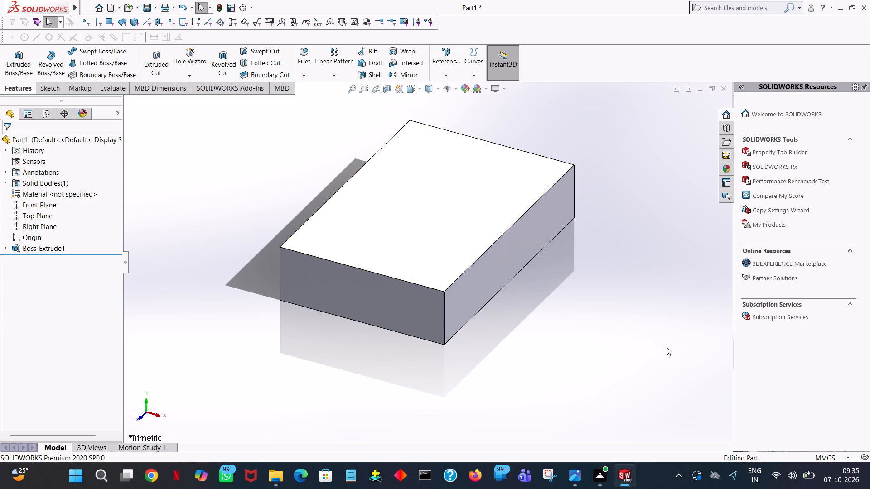
# Close SOLIDWORKS with the extruded base block part open.
pyautogui.moveTo(666, 348); pyautogui.dragTo(608, 110, button='middle')
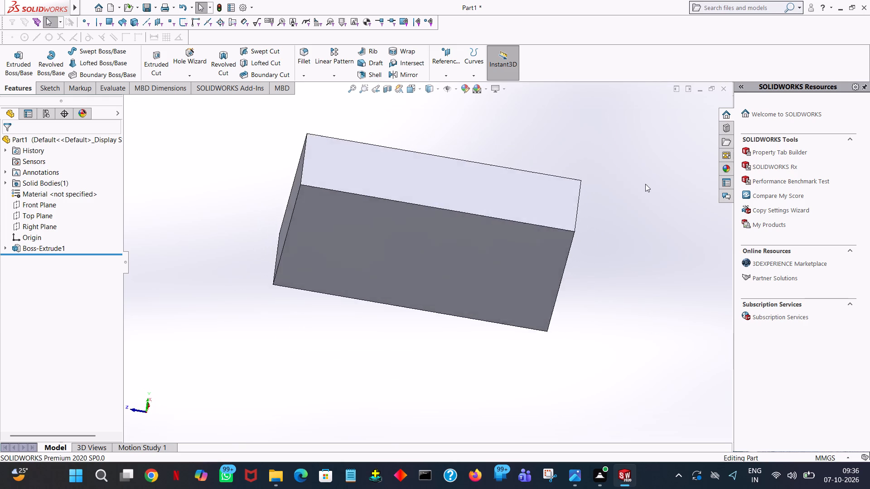
pyautogui.click(864, 5)
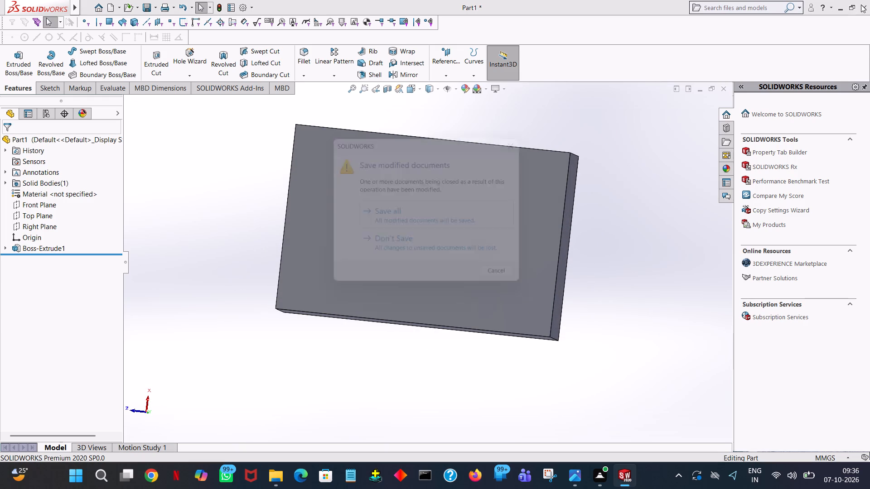
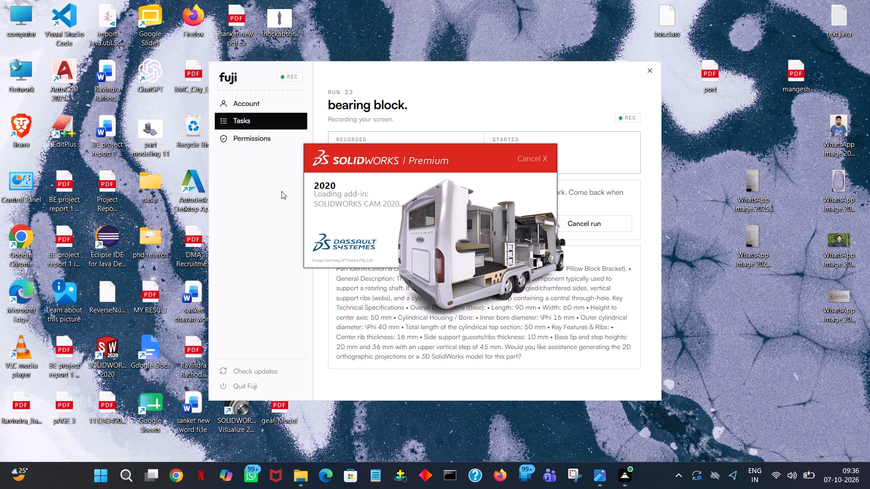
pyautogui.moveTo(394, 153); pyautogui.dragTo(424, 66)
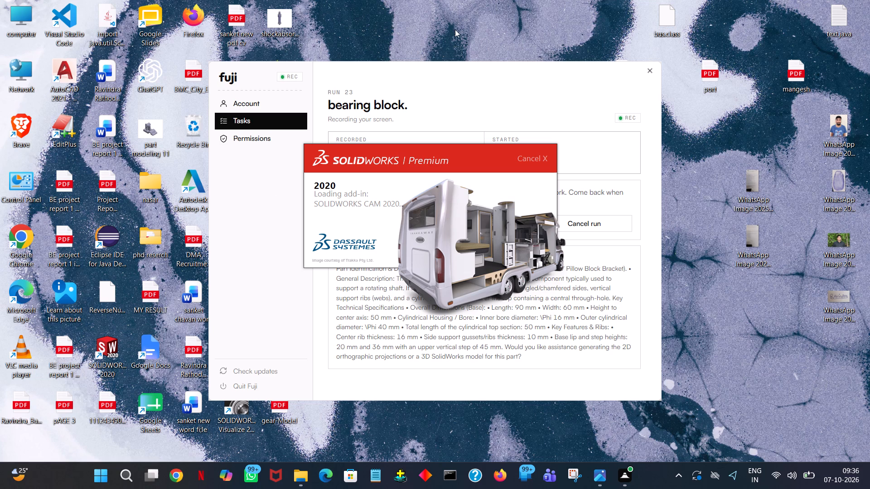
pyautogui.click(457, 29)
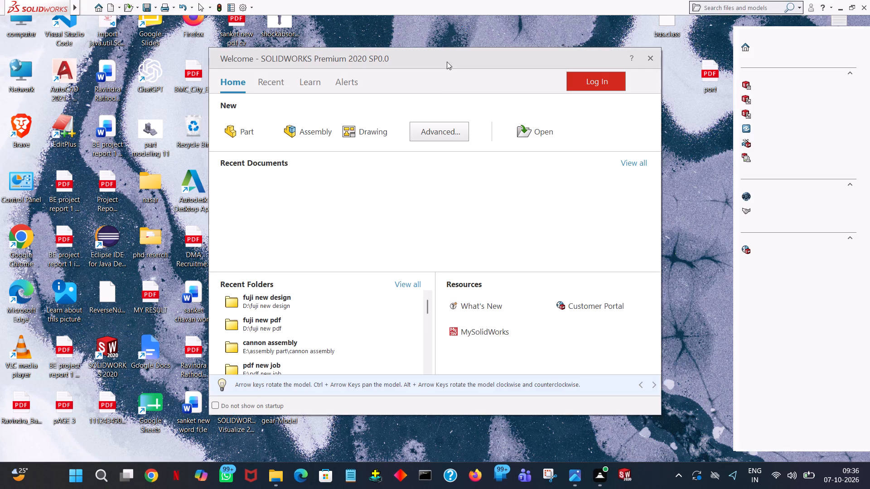
# Create a new part document.
pyautogui.doubleClick(242, 137)
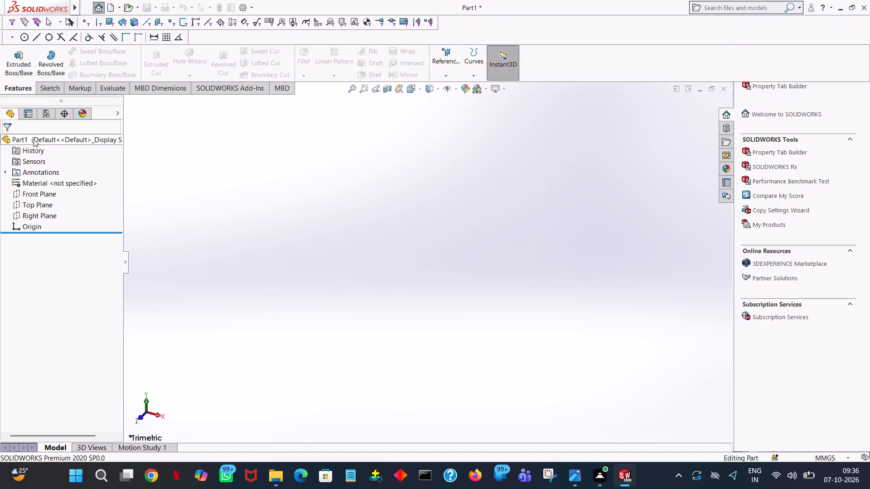
pyautogui.click(34, 139)
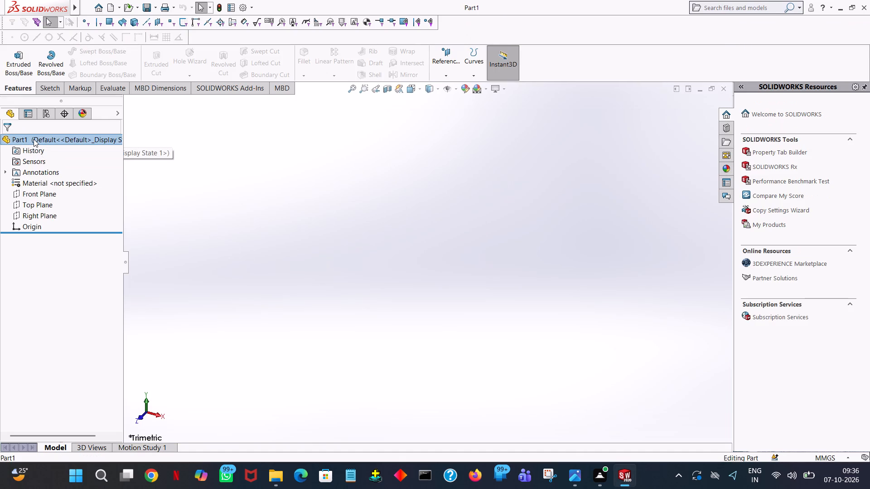
# Start a sketch on the Top Plane and draw a 30 mm horizontal line running right from the origin.
pyautogui.click(41, 204)
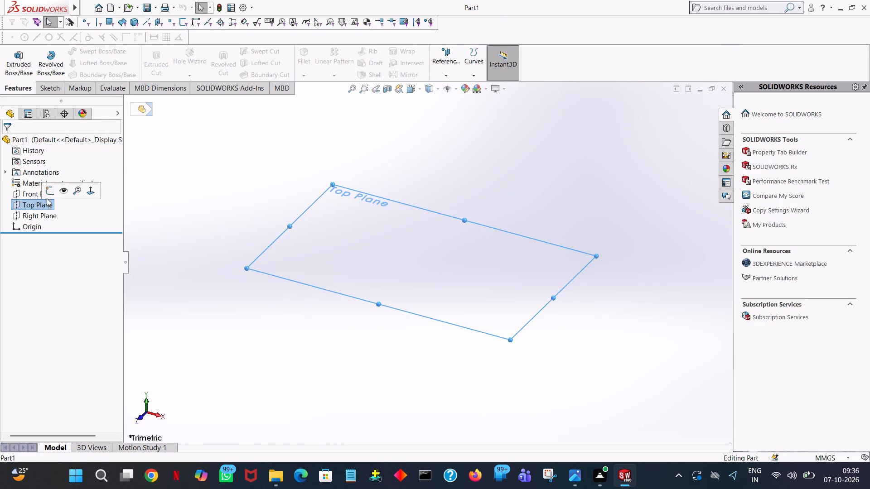
pyautogui.click(52, 188)
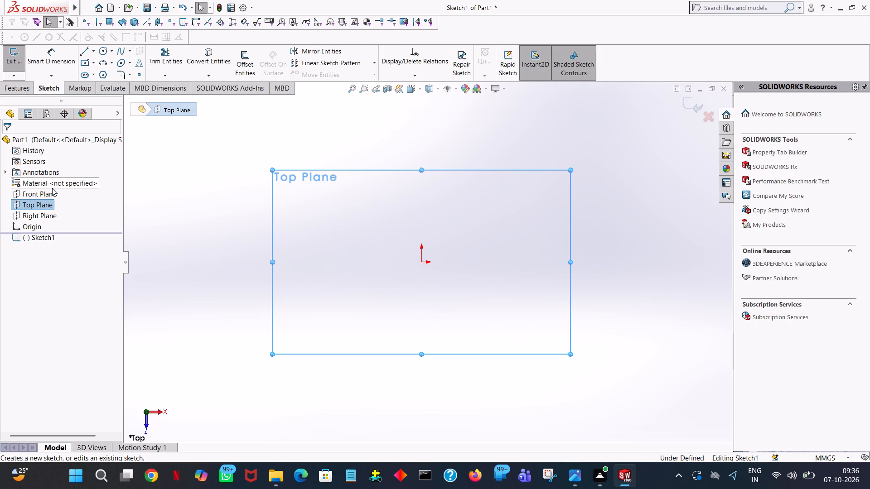
pyautogui.click(82, 52)
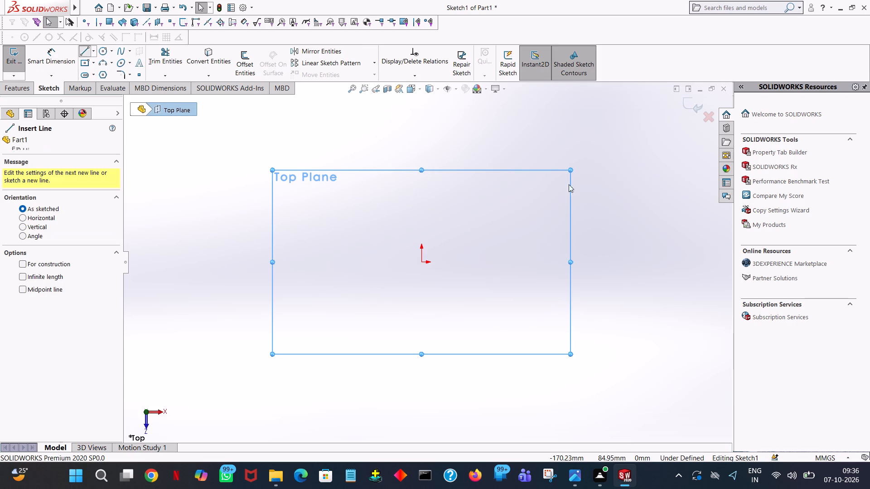
pyautogui.click(422, 263)
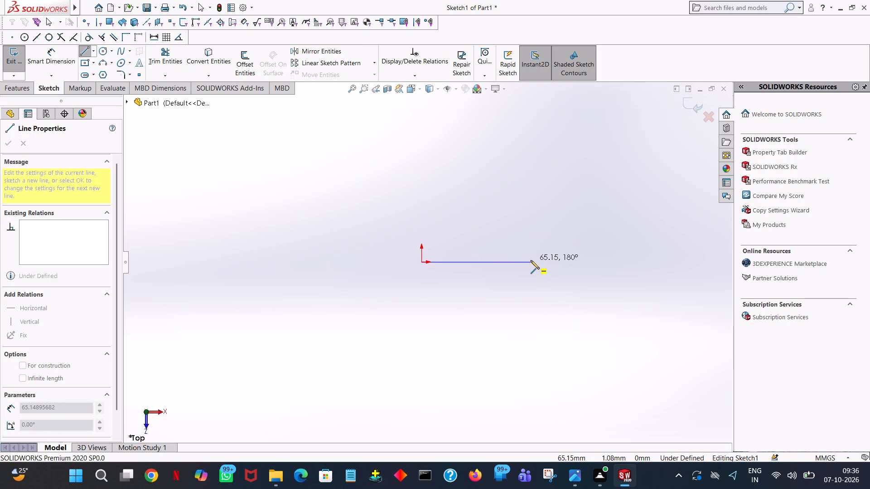
pyautogui.click(531, 260)
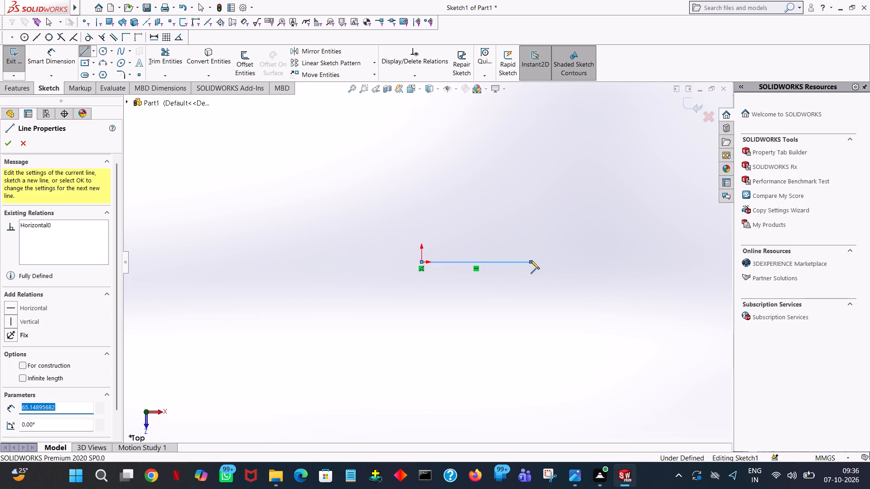
pyautogui.write('30')
pyautogui.press('Return')
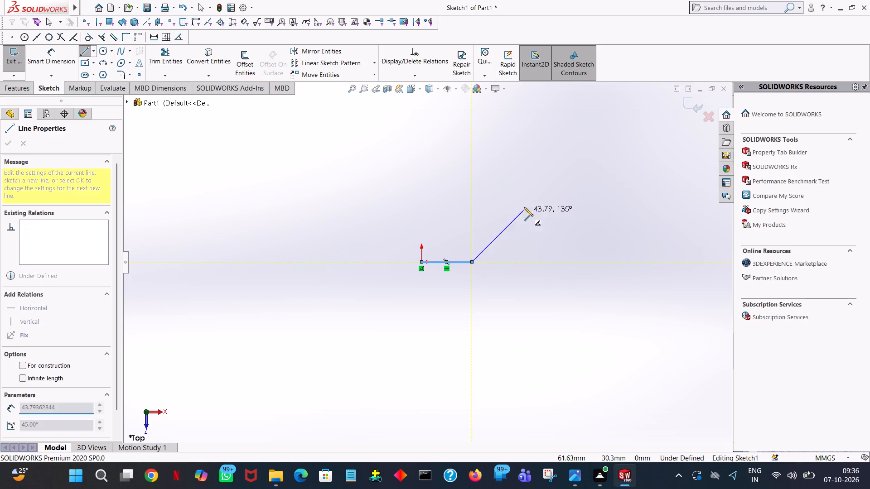
# Continue the line chain with a 45 mm vertical line upward and a 60 mm horizontal line to the left.
pyautogui.click(470, 152)
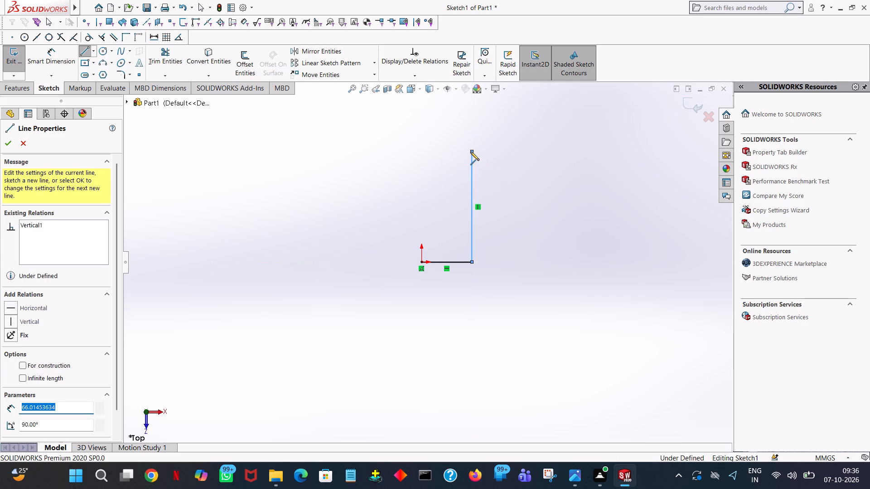
pyautogui.write('45')
pyautogui.press('Return')
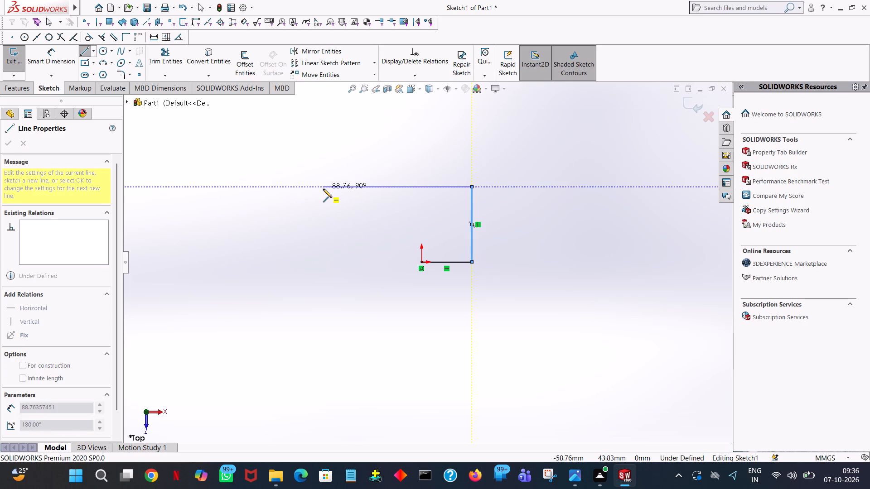
pyautogui.click(323, 188)
pyautogui.write('60')
pyautogui.press('Return')
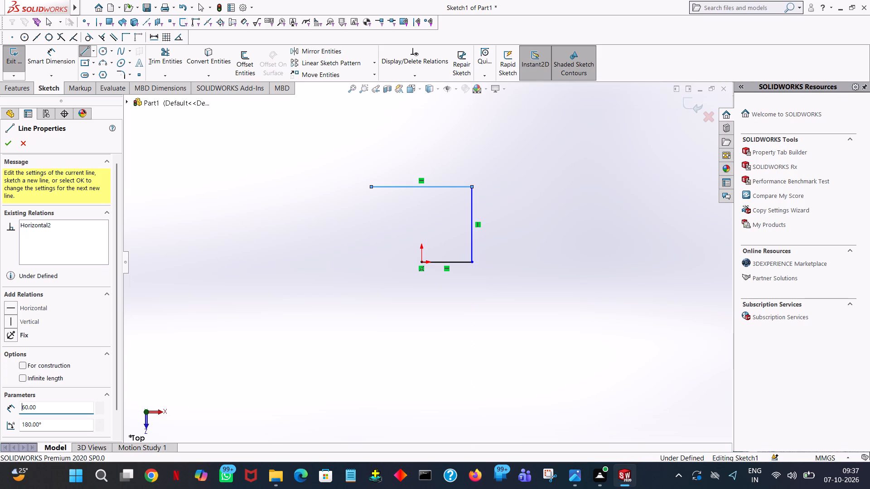
# Close the rectangle with a 90 mm line downward, a 60 mm bottom line, and a vertical line up to the 30 mm line's end.
pyautogui.click(373, 321)
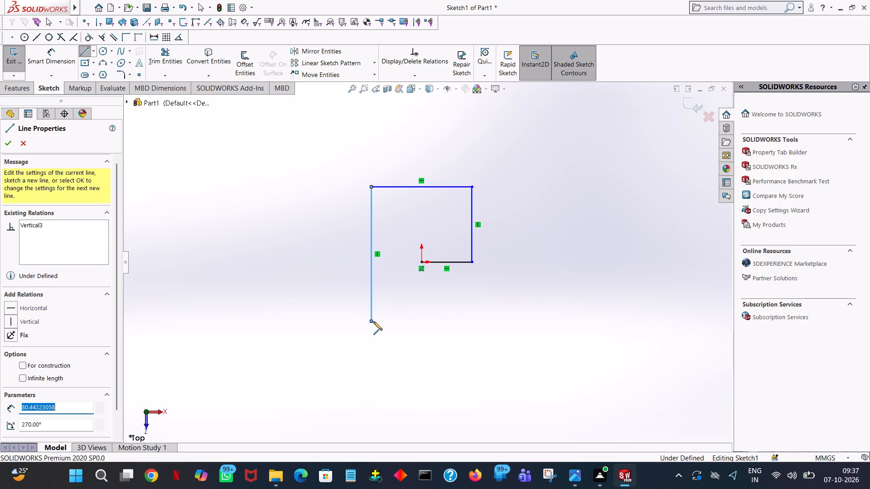
pyautogui.write('90')
pyautogui.press('Return')
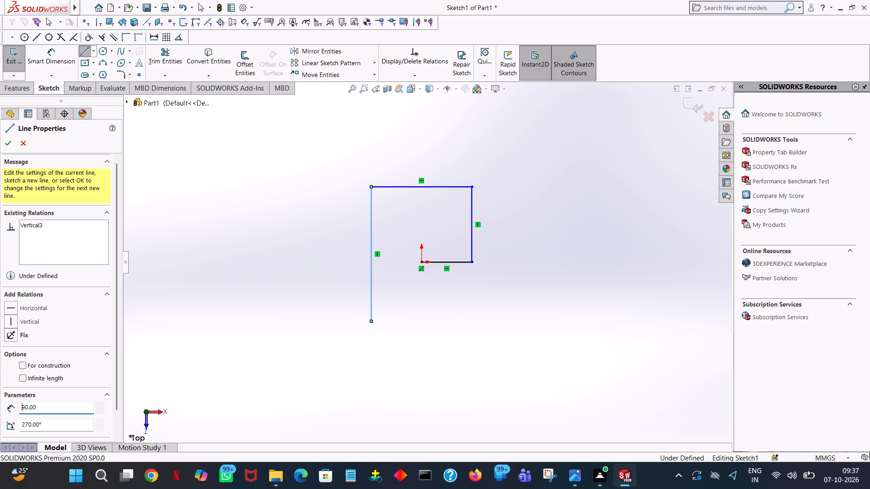
pyautogui.click(474, 336)
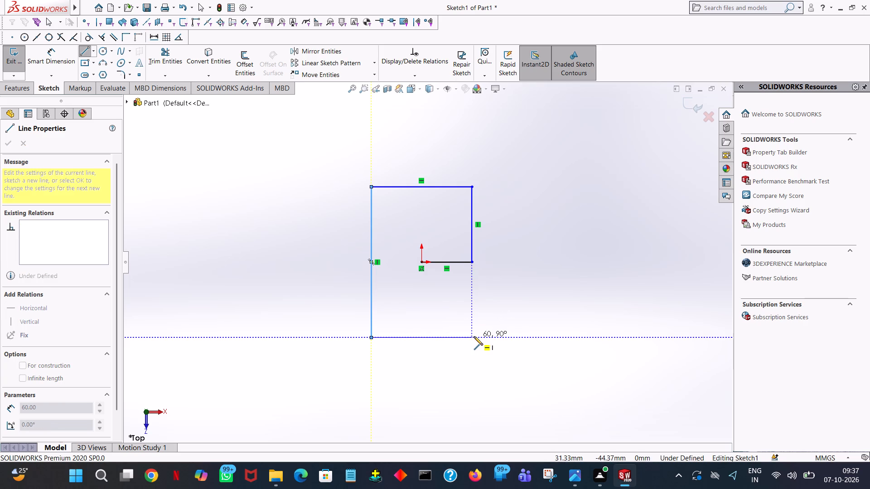
pyautogui.click(470, 261)
pyautogui.rightClick(470, 261)
pyautogui.click(492, 270)
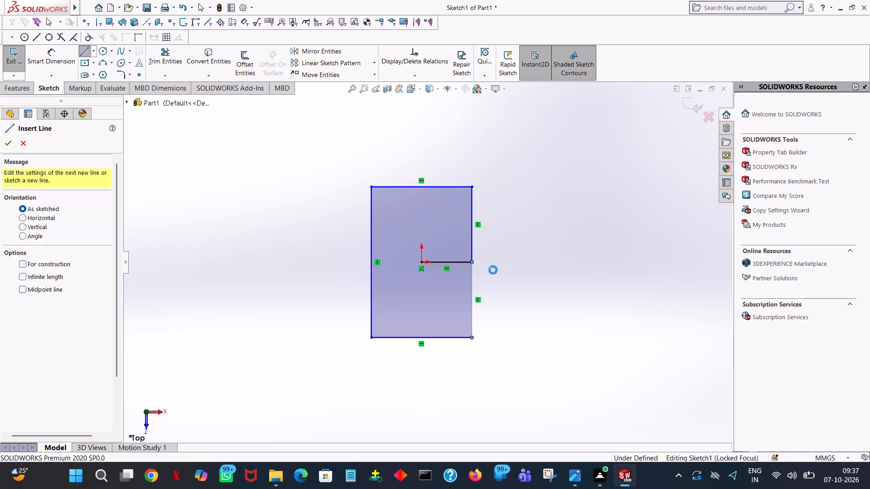
# Trim away the 30 mm horizontal line inside the rectangle.
pyautogui.click(180, 53)
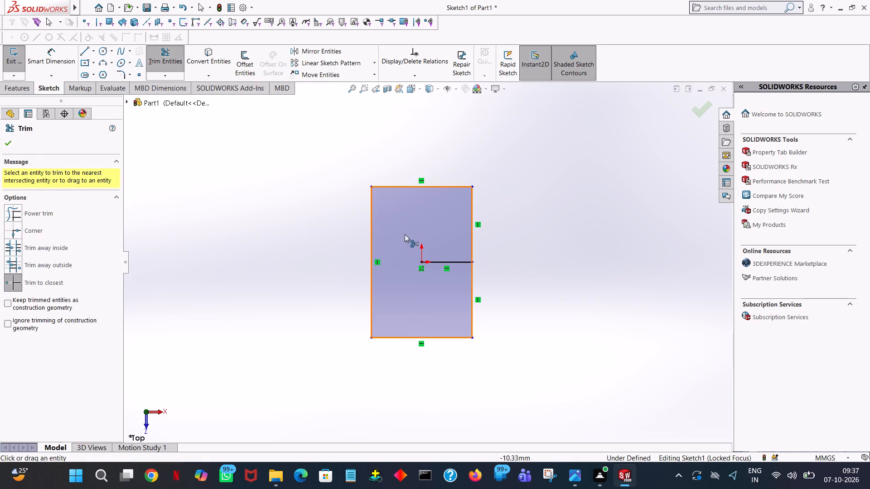
pyautogui.click(438, 261)
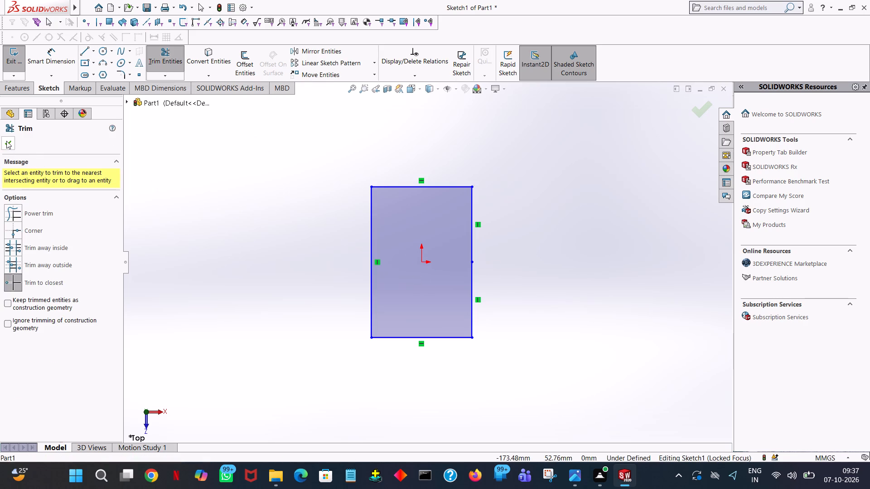
pyautogui.click(6, 141)
# Extrude the 60 × 90 mm rectangle as a blind boss to a depth of 20 mm.
pyautogui.click(17, 93)
pyautogui.click(22, 57)
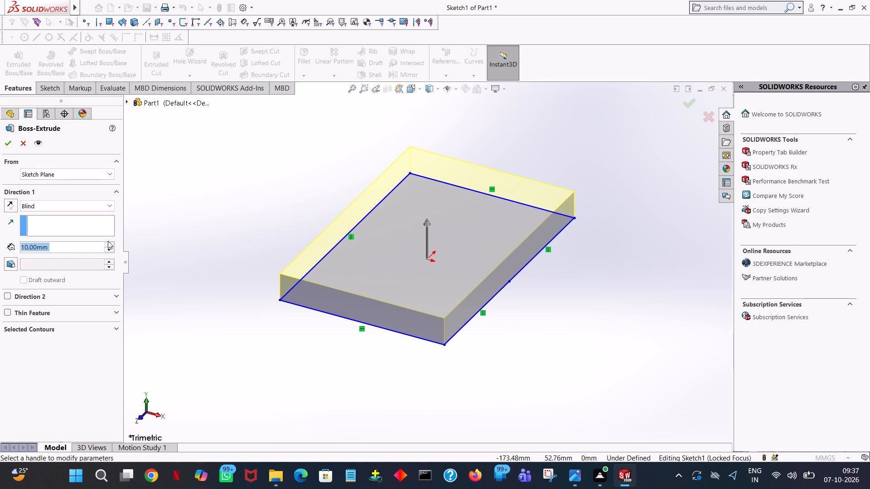
pyautogui.click(109, 242)
pyautogui.click(6, 141)
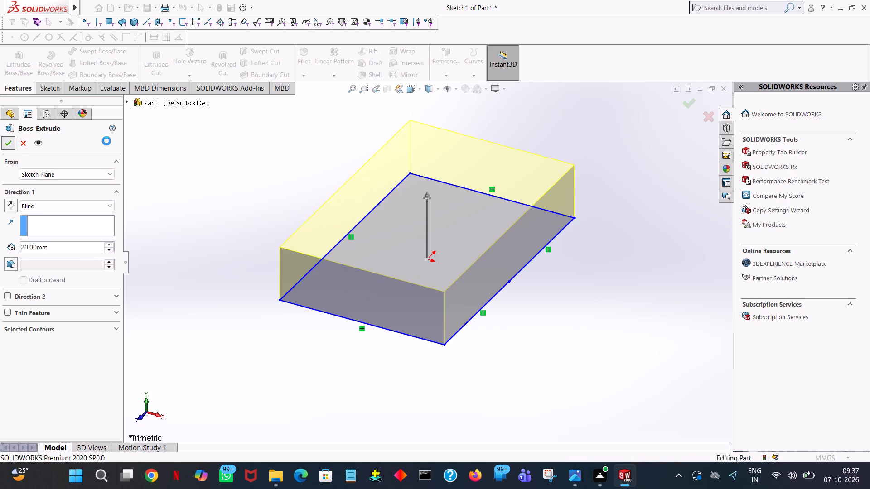
pyautogui.click(182, 142)
# Start an Extruded Cut sketch on the base's 90 mm long side face and draw a 76/2 mm line rightward along its top edge from the midpoint.
pyautogui.moveTo(235, 172); pyautogui.dragTo(442, 241, button='middle')
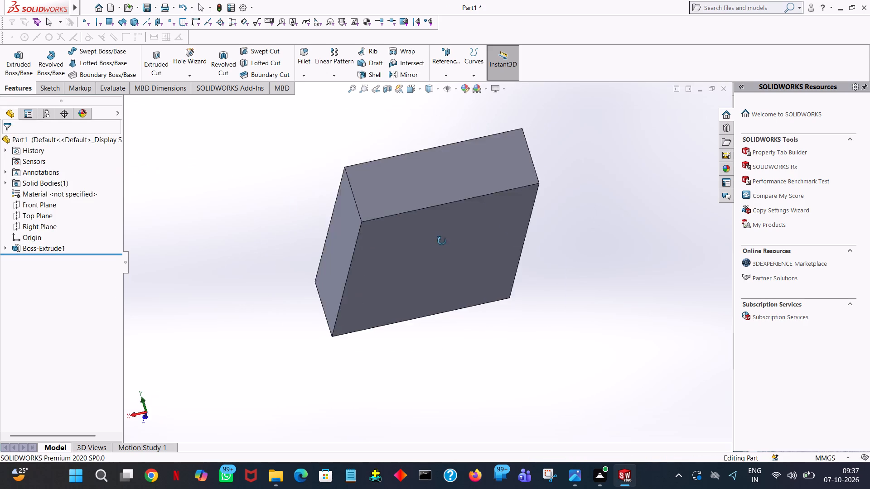
pyautogui.moveTo(442, 241); pyautogui.dragTo(358, 323, button='middle')
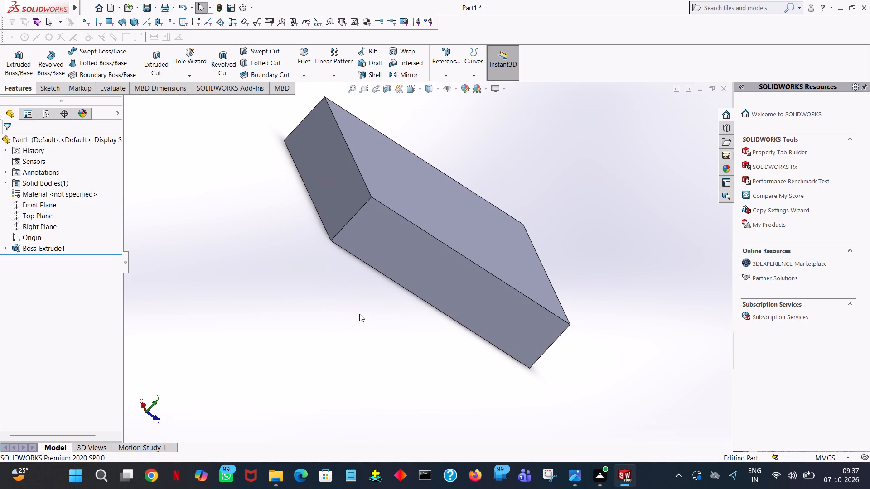
pyautogui.hotkey('ctrl', '7')
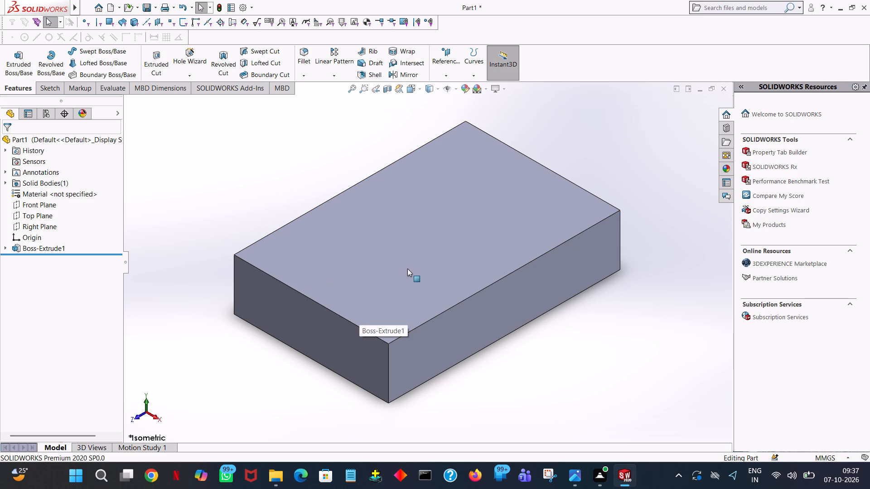
pyautogui.click(155, 67)
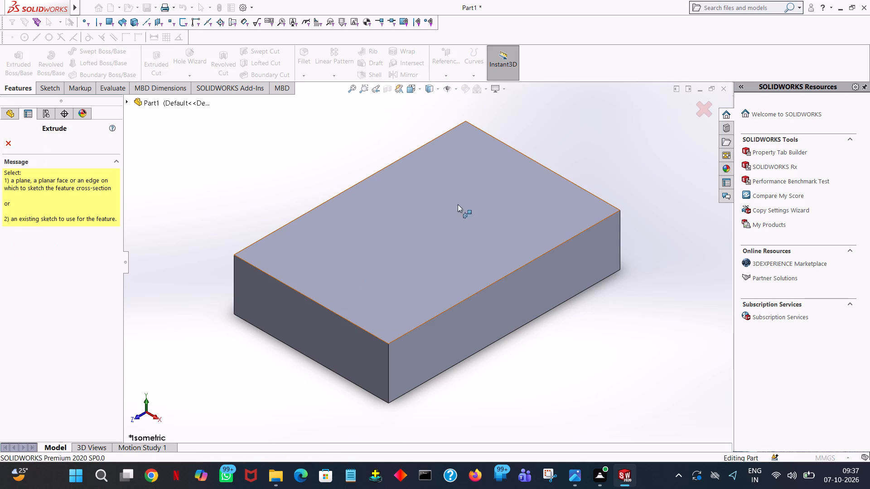
pyautogui.click(473, 308)
pyautogui.press('space')
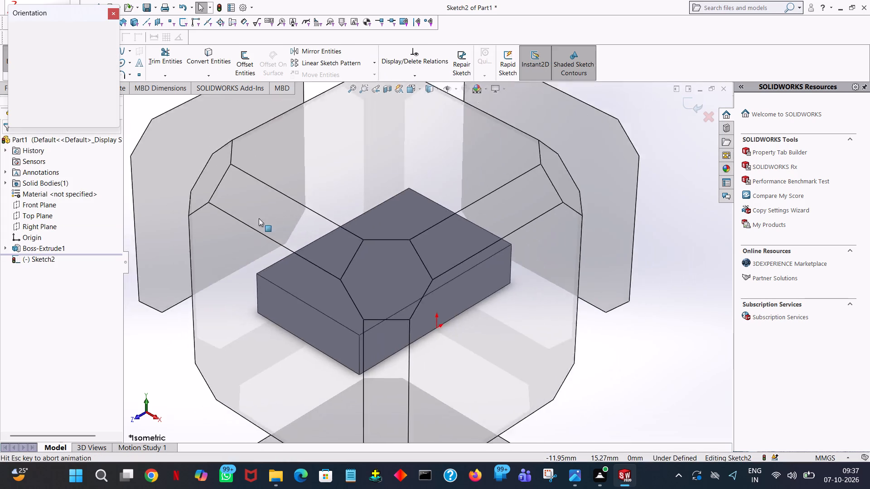
pyautogui.click(114, 71)
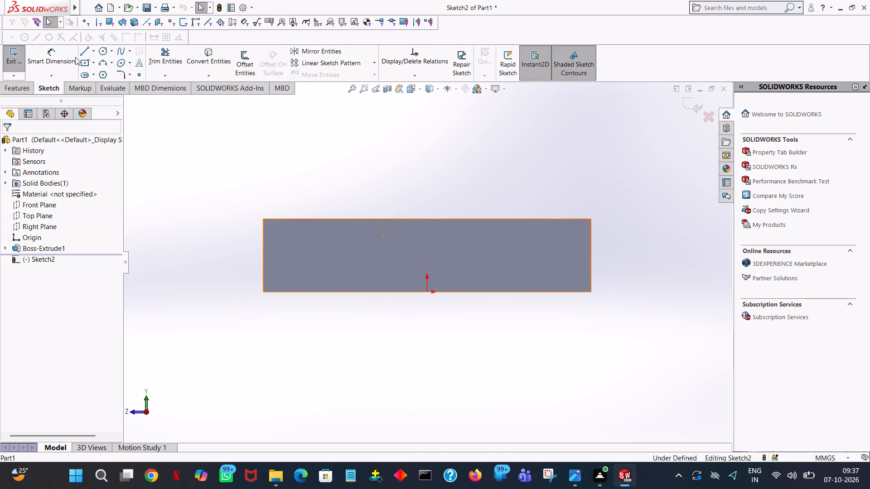
pyautogui.click(86, 54)
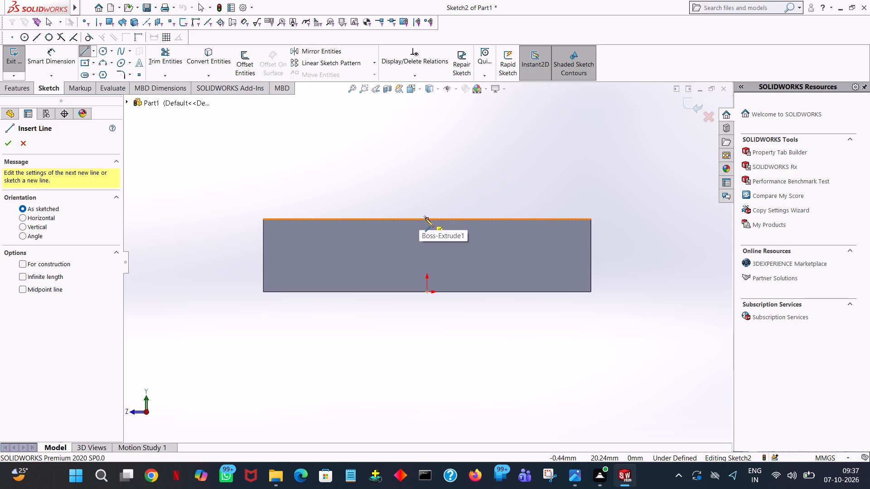
pyautogui.click(427, 218)
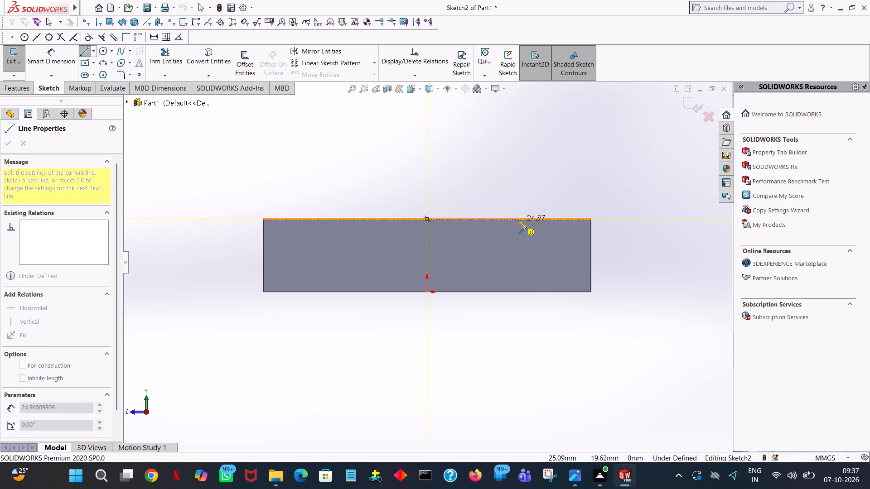
pyautogui.click(518, 221)
pyautogui.write('76/')
pyautogui.press('2')
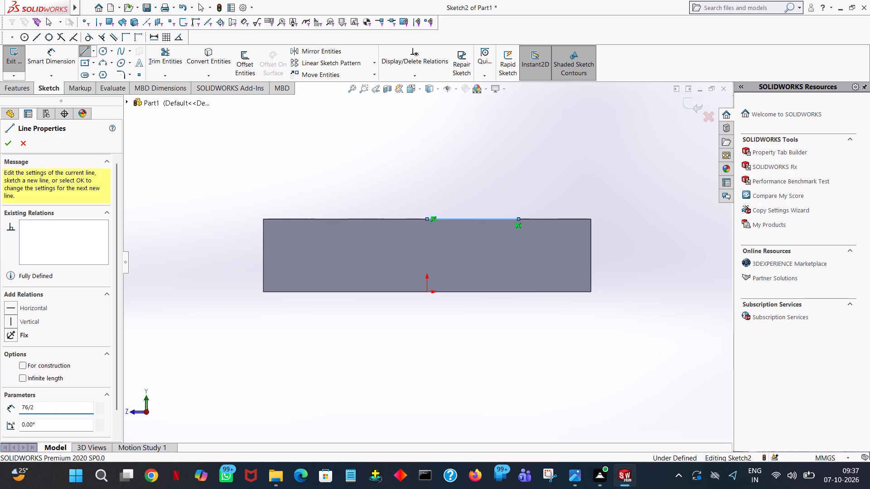
pyautogui.press('Return')
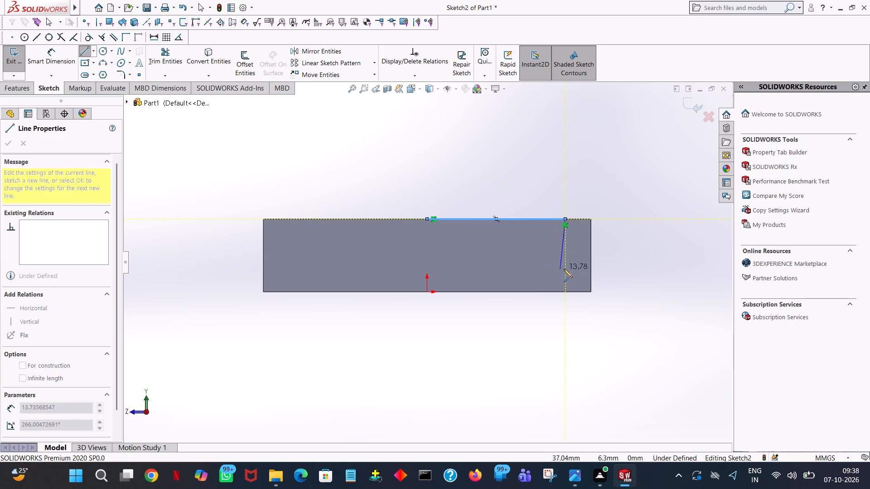
# Draw a sloped line from the 76/2 mm line's free end to the face's lower-right corner and end the chain.
pyautogui.click(590, 292)
pyautogui.rightClick(590, 292)
pyautogui.click(621, 302)
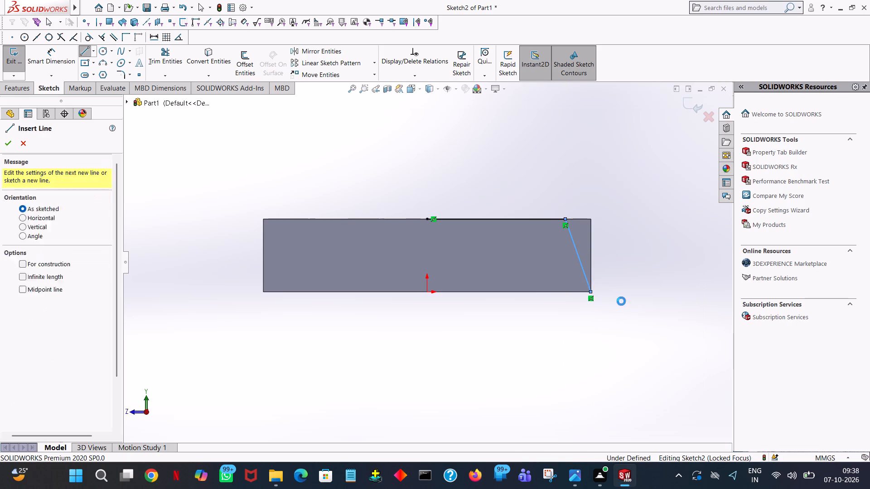
# Draw a 76/2 mm line leftward along the side face's top edge, starting from its midpoint.
pyautogui.click(85, 55)
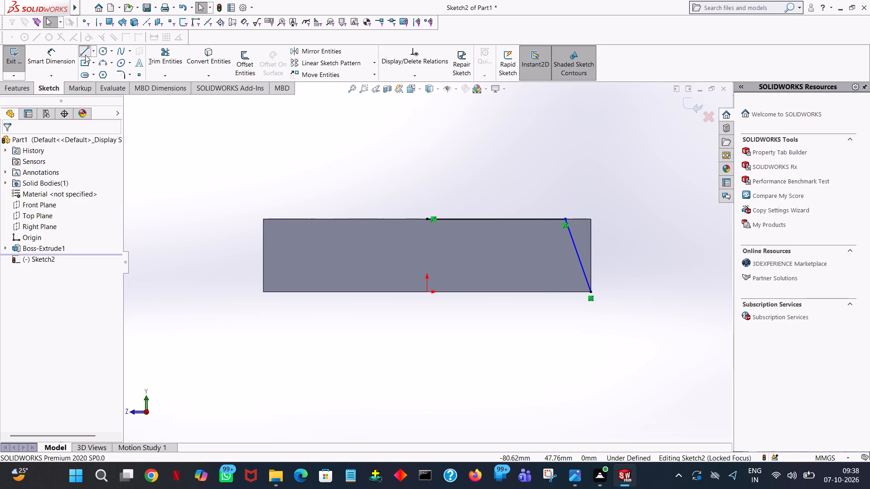
pyautogui.click(426, 218)
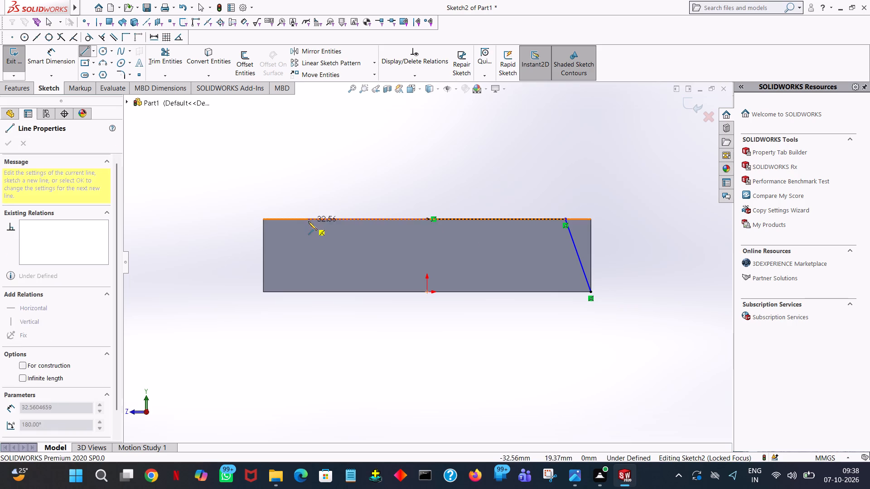
pyautogui.click(293, 220)
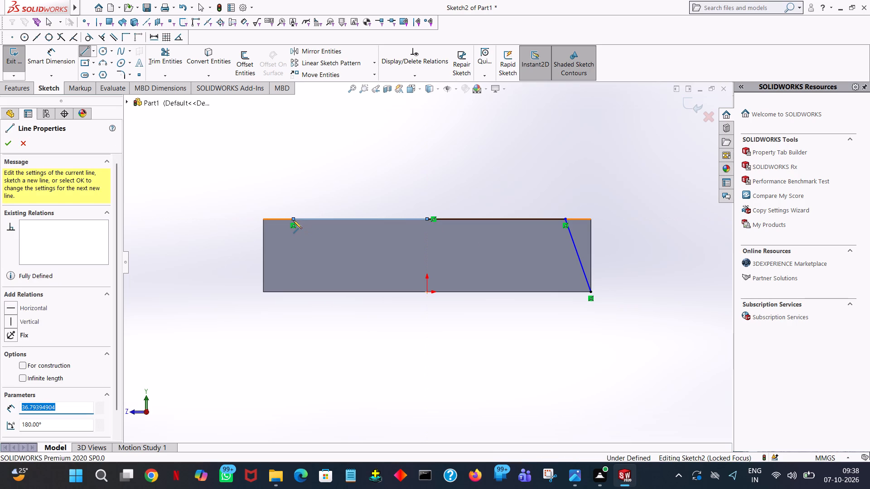
pyautogui.write('76/2')
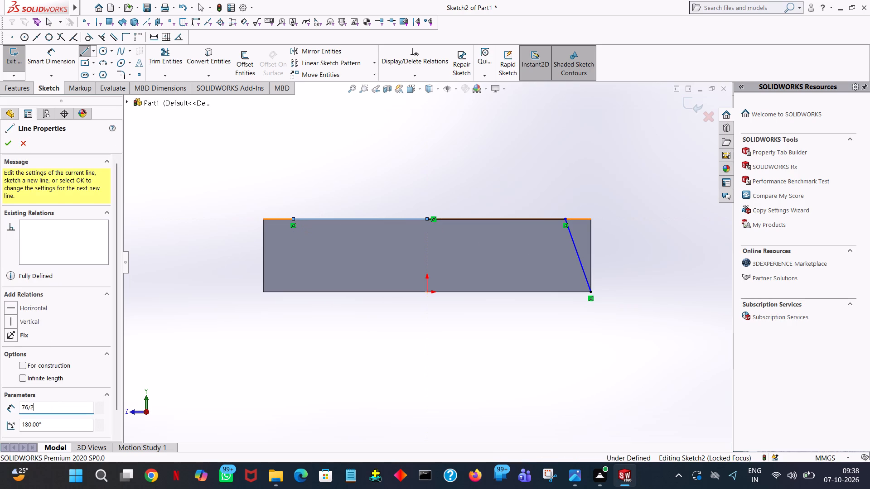
pyautogui.press('Return')
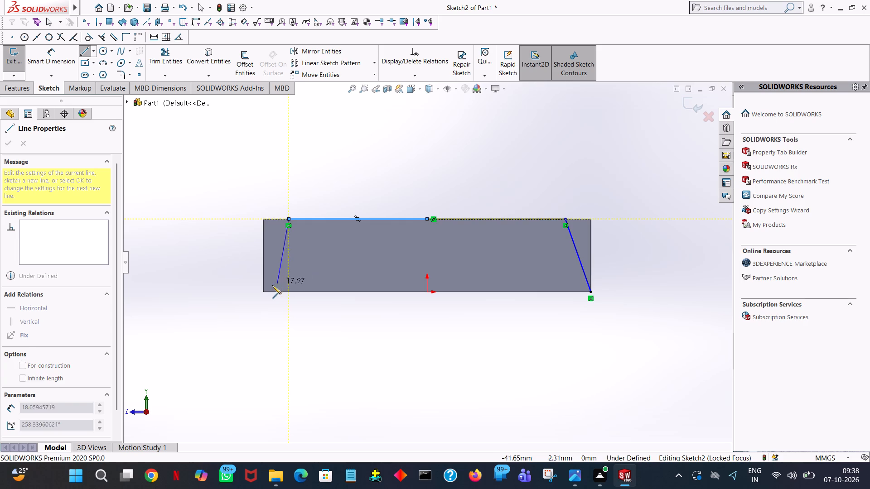
# Close a triangle at the face's left end, running through its lower-left and upper-left corners back to the line's free end.
pyautogui.click(264, 292)
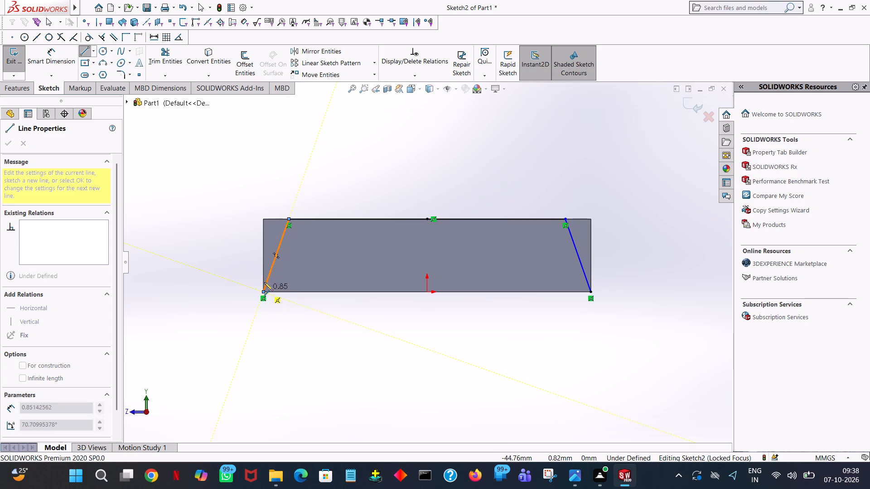
pyautogui.click(263, 219)
pyautogui.click(290, 219)
pyautogui.rightClick(290, 219)
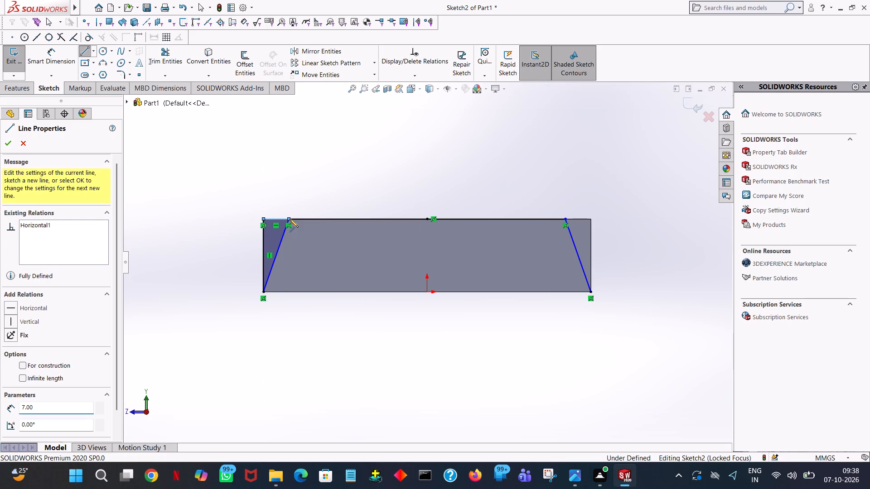
pyautogui.click(304, 223)
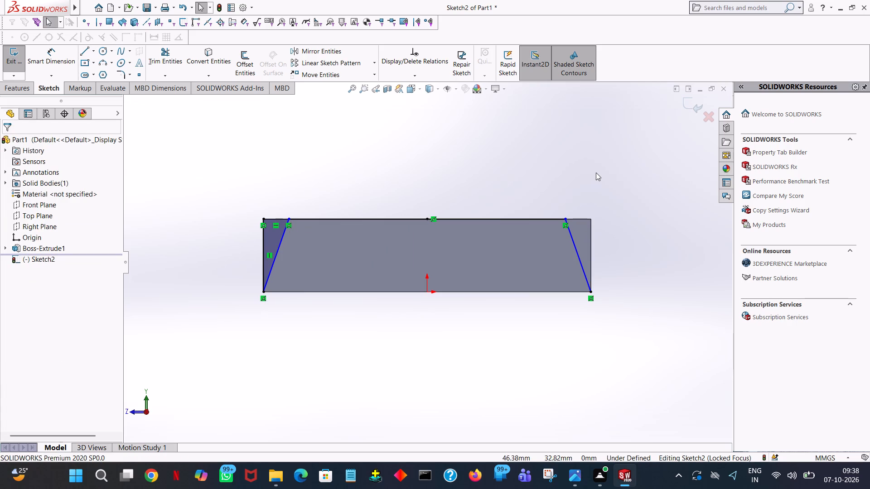
pyautogui.click(596, 173)
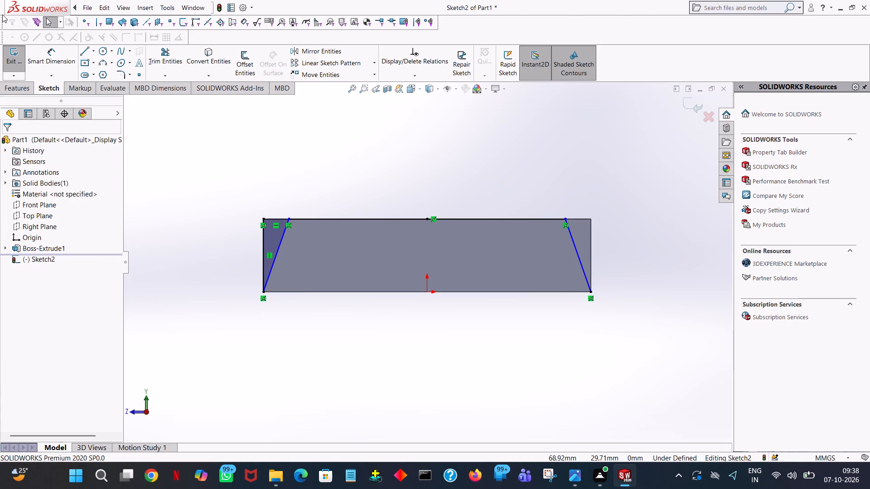
# Close the matching triangle at the face's right end with lines through the upper-right corner to the top of the slope.
pyautogui.click(83, 52)
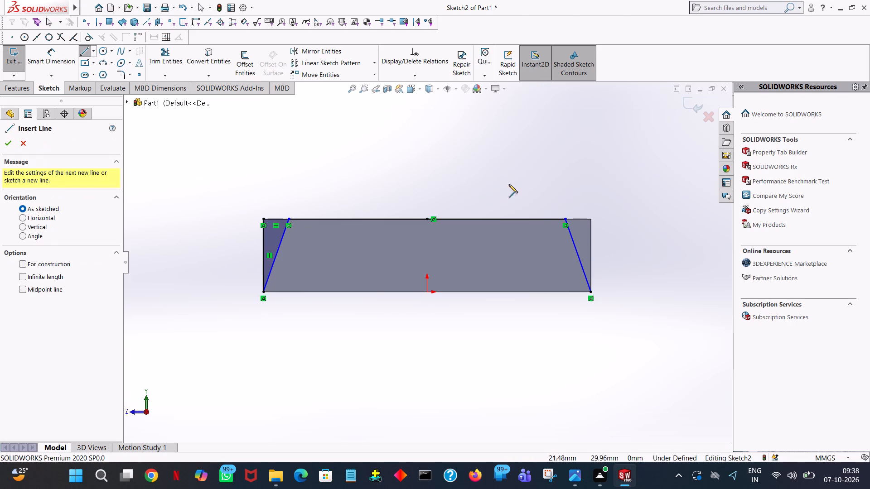
pyautogui.click(590, 292)
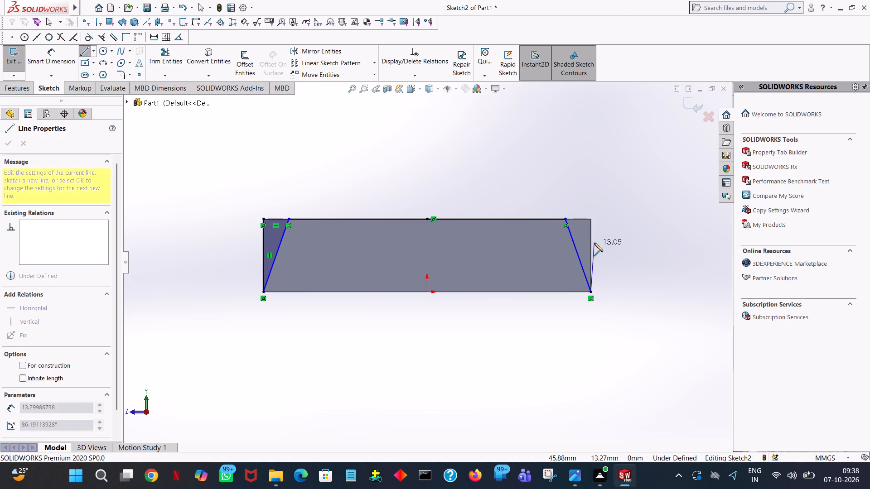
pyautogui.click(591, 220)
pyautogui.click(565, 219)
pyautogui.rightClick(565, 219)
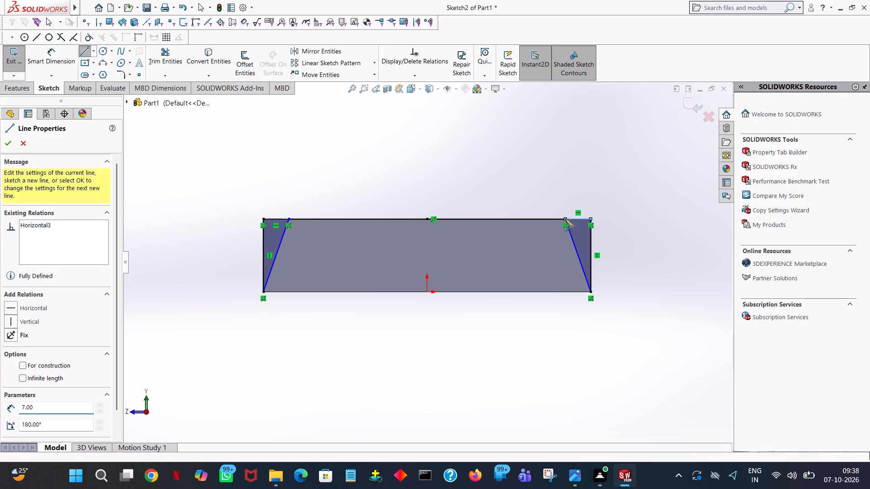
pyautogui.click(585, 225)
pyautogui.click(571, 177)
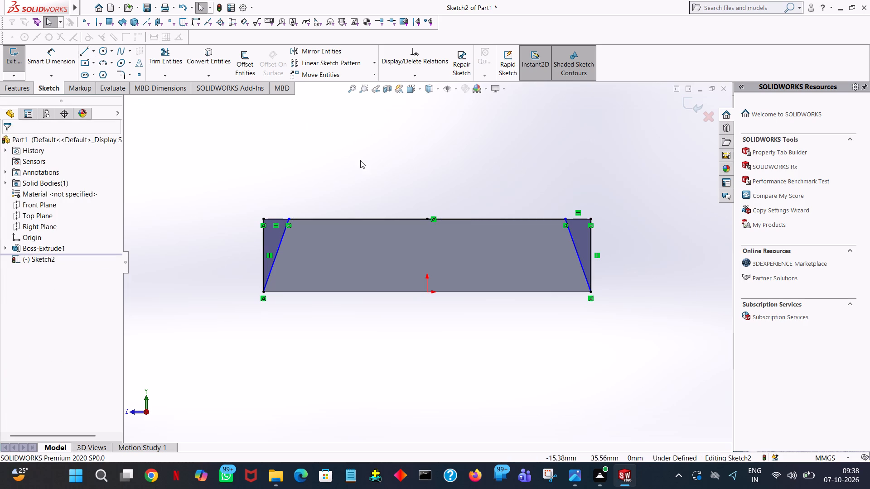
# Trim away both 76/2 mm lines along the top edge, leaving only the two end triangles.
pyautogui.click(172, 57)
pyautogui.click(365, 221)
pyautogui.click(480, 221)
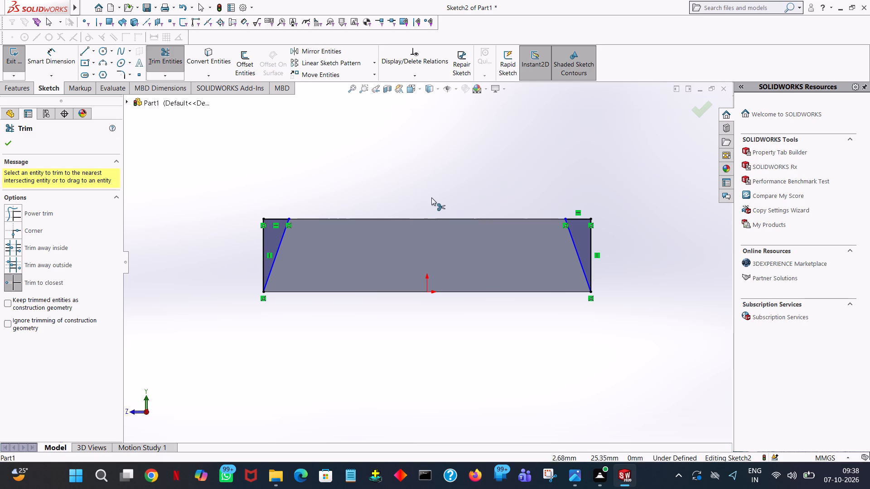
pyautogui.click(431, 197)
pyautogui.click(429, 219)
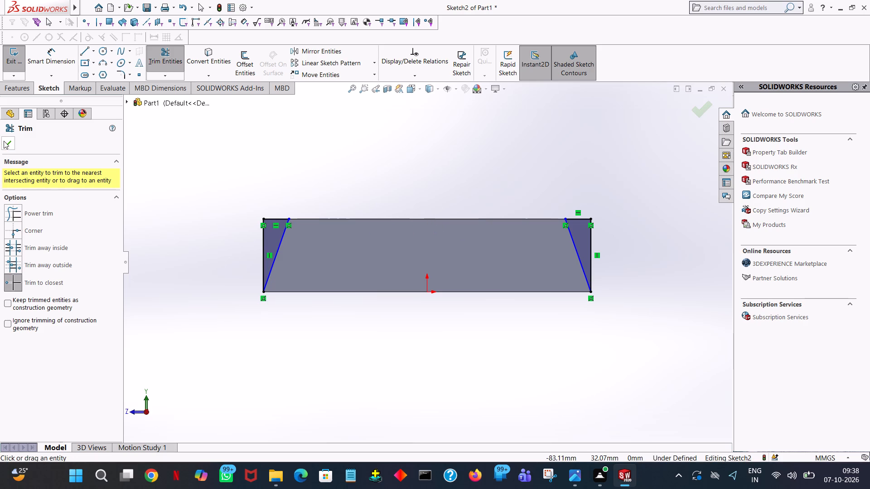
pyautogui.click(11, 141)
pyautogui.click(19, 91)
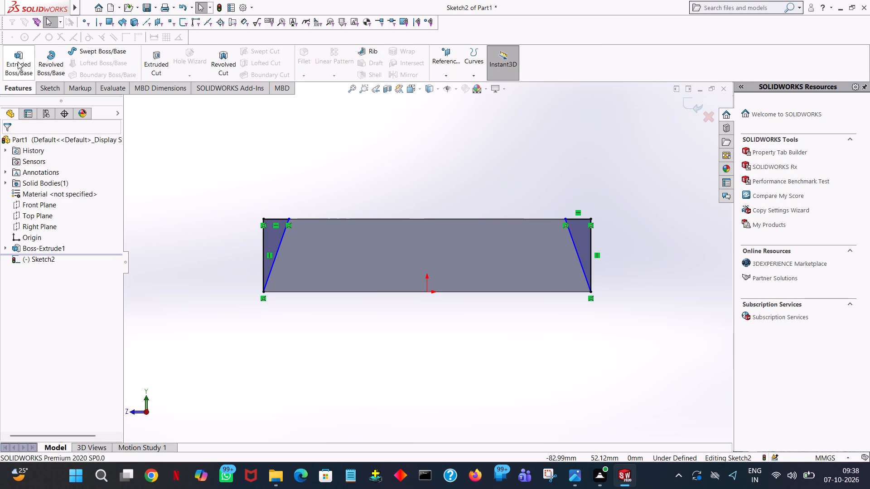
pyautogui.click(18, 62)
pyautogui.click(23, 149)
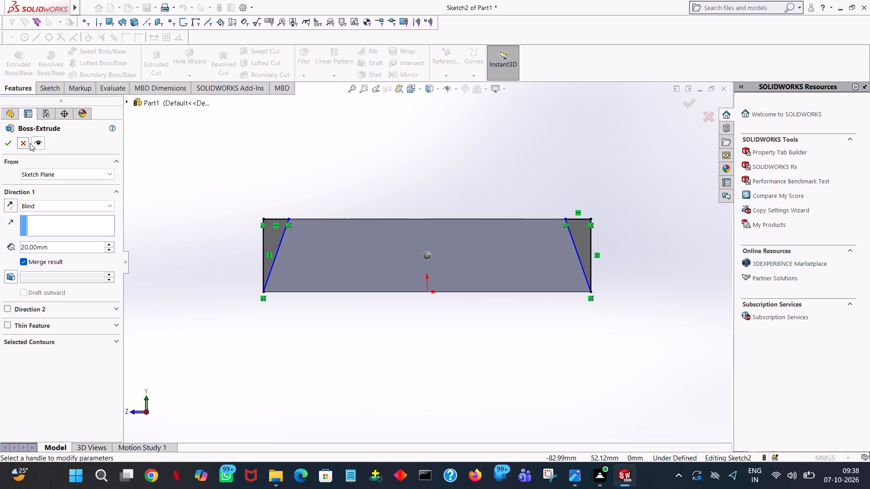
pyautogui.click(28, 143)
# Cut the two end triangles through the base as a blind Extruded Cut to a depth of 75 mm.
pyautogui.click(156, 75)
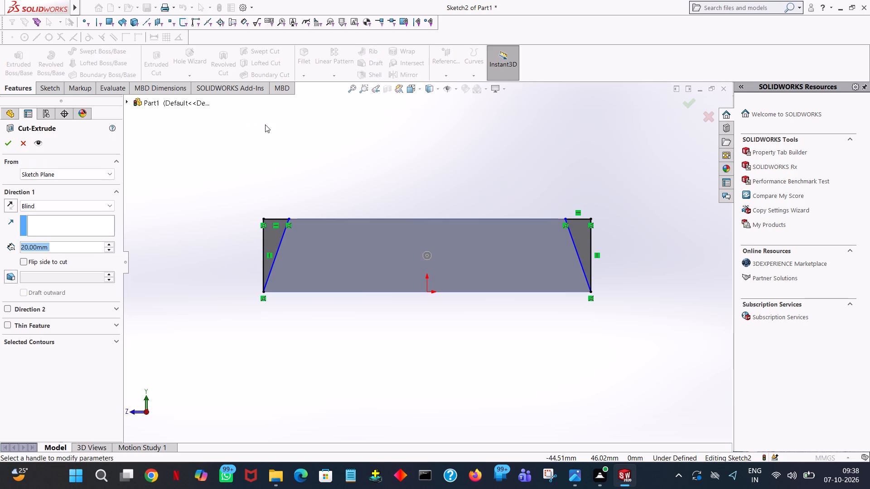
pyautogui.moveTo(266, 125); pyautogui.dragTo(344, 143, button='middle')
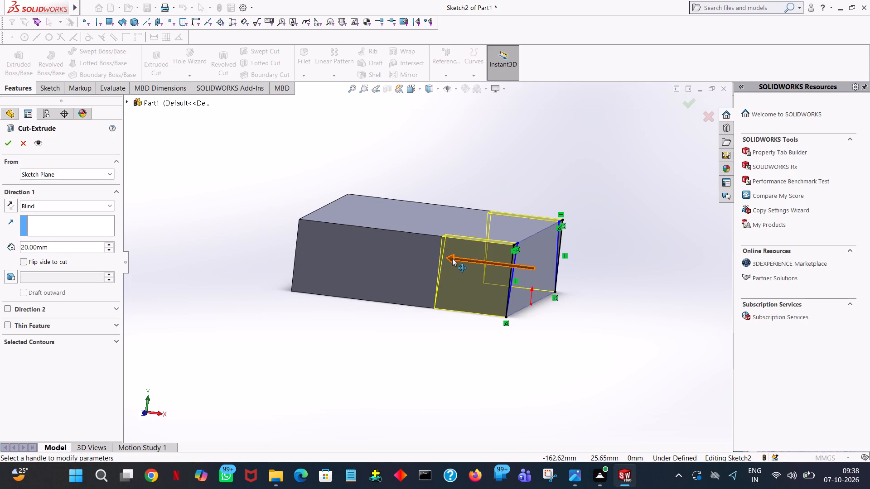
pyautogui.moveTo(452, 258); pyautogui.dragTo(263, 252)
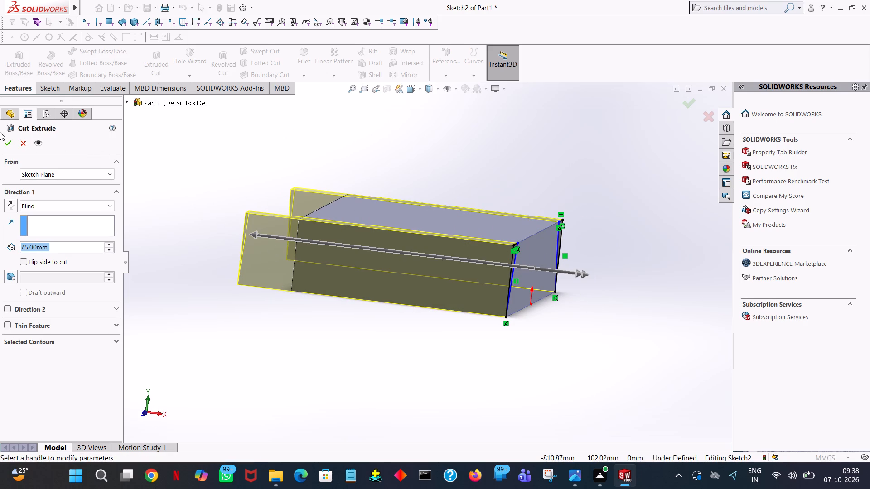
pyautogui.click(5, 141)
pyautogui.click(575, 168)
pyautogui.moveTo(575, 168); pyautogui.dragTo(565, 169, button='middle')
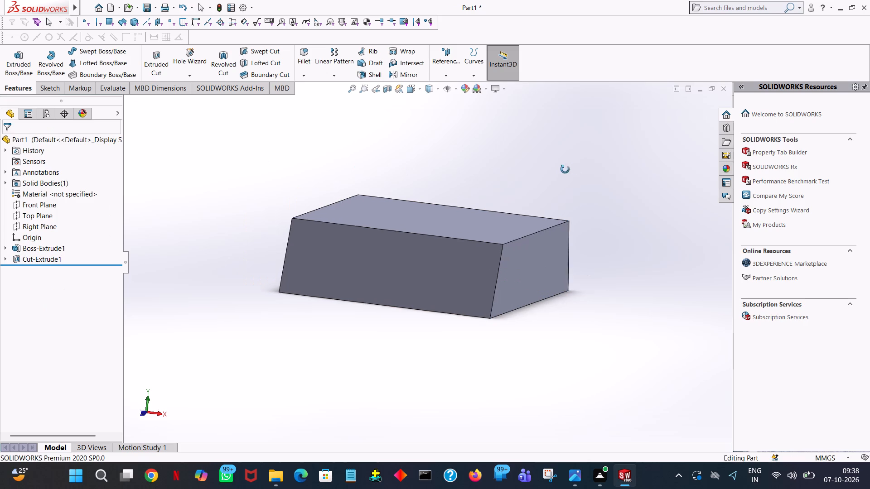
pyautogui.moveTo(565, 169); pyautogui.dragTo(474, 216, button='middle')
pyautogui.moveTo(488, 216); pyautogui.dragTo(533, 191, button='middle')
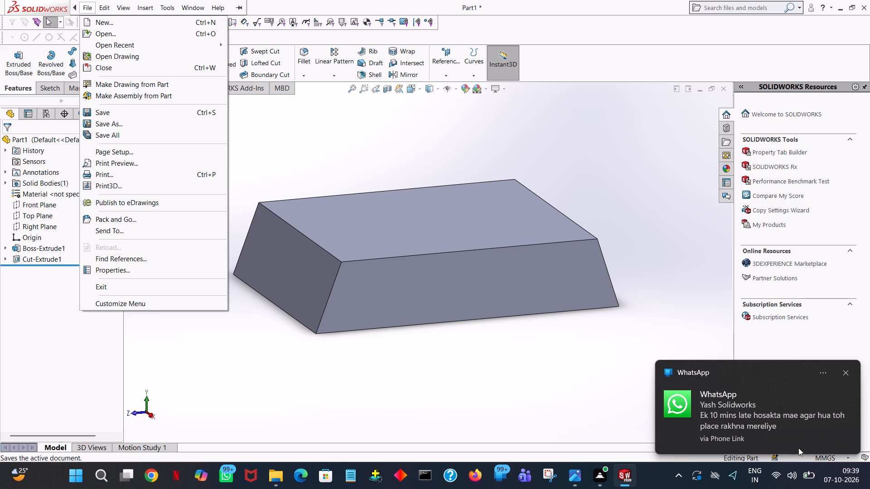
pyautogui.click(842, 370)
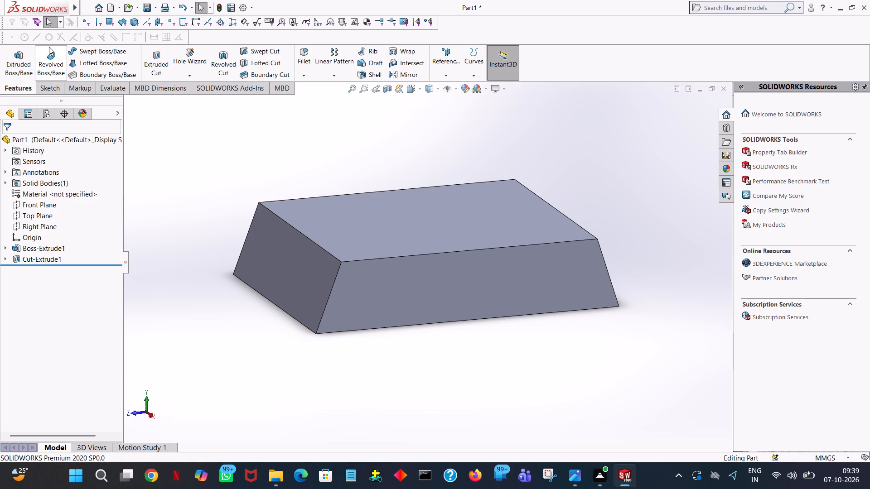
# Start an Extruded Boss/Base sketch on the block's flat top face, viewed normal to the face.
pyautogui.click(18, 67)
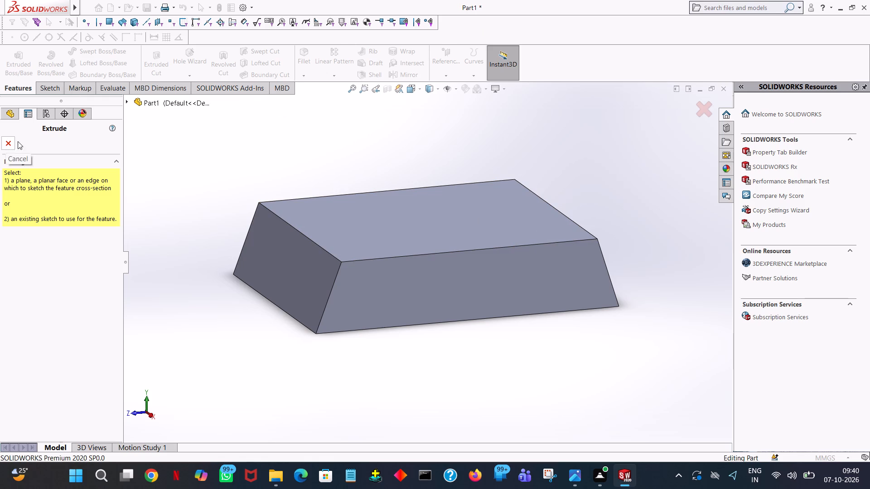
pyautogui.click(448, 206)
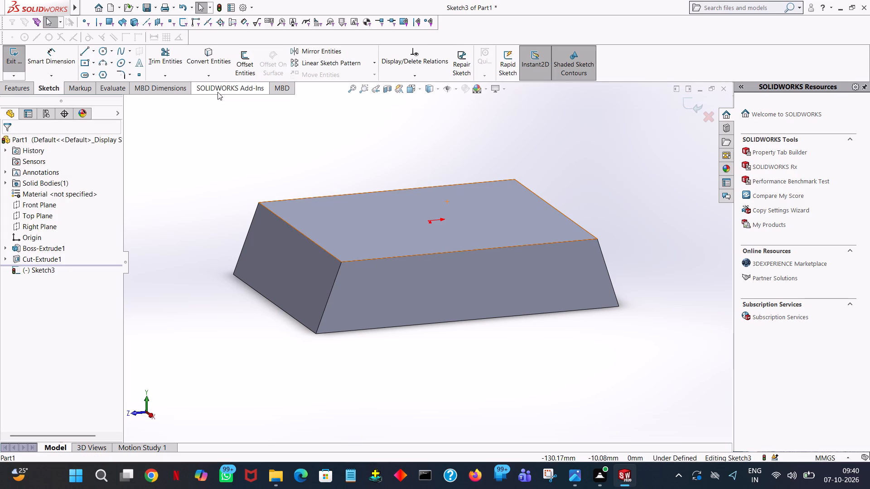
pyautogui.press('space')
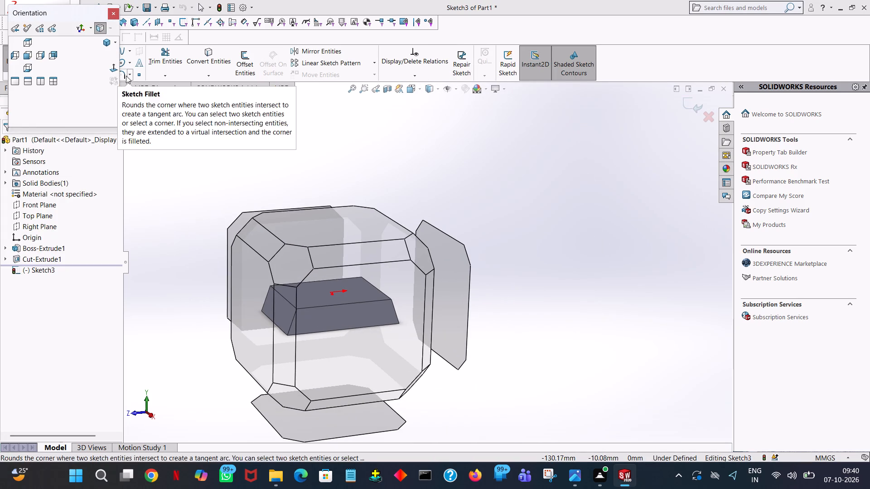
pyautogui.click(114, 68)
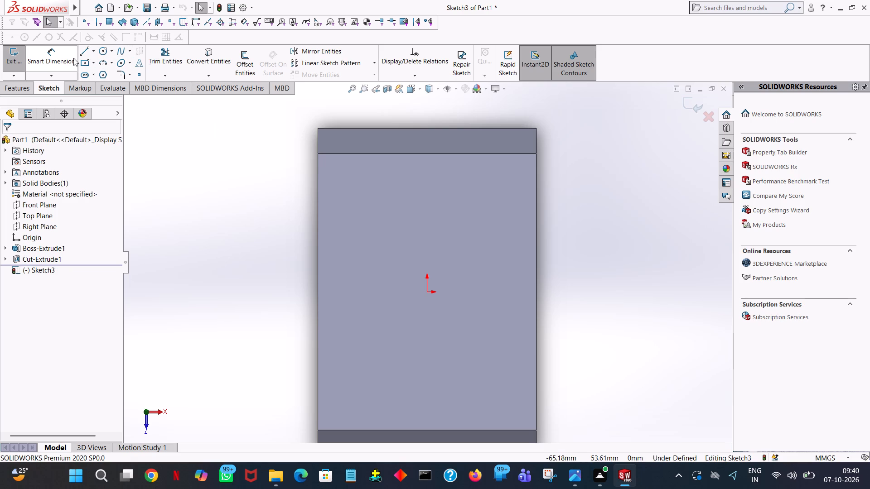
# Draw a line about 18.9 mm long from the top face's upper-right corner inward along its upper edge.
pyautogui.click(81, 56)
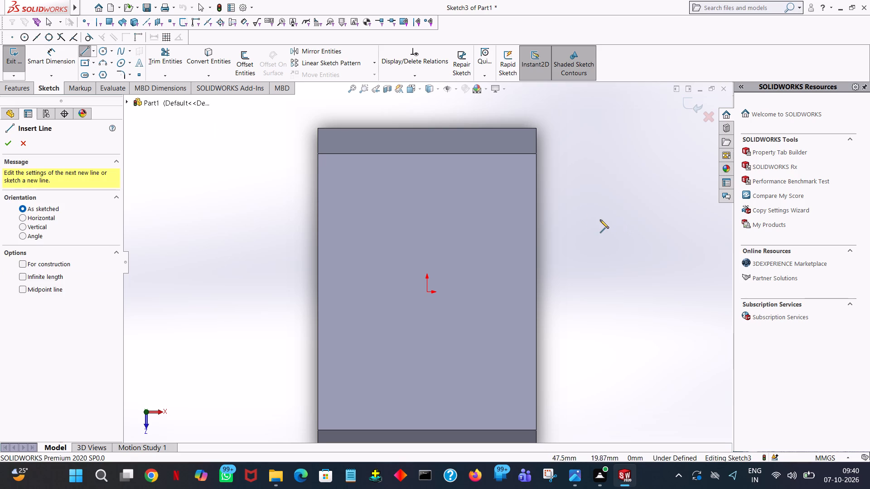
pyautogui.moveTo(600, 220); pyautogui.dragTo(554, 216, button='middle')
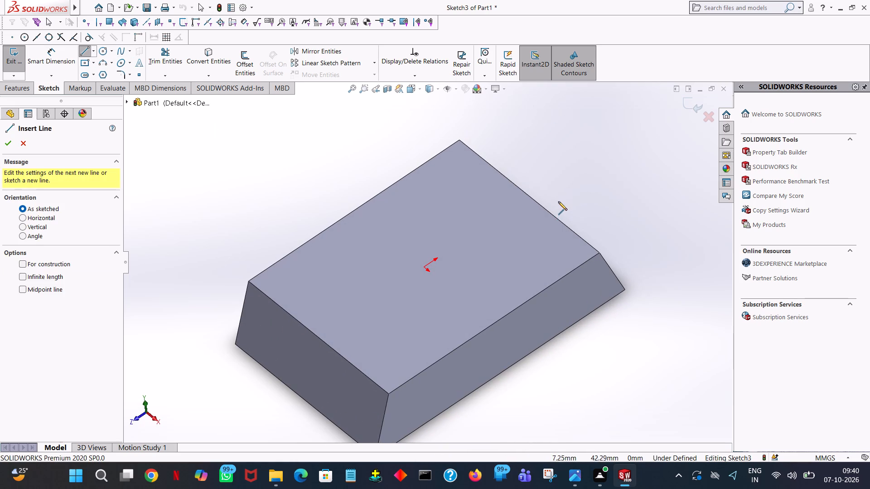
pyautogui.hotkey('ctrl', '7')
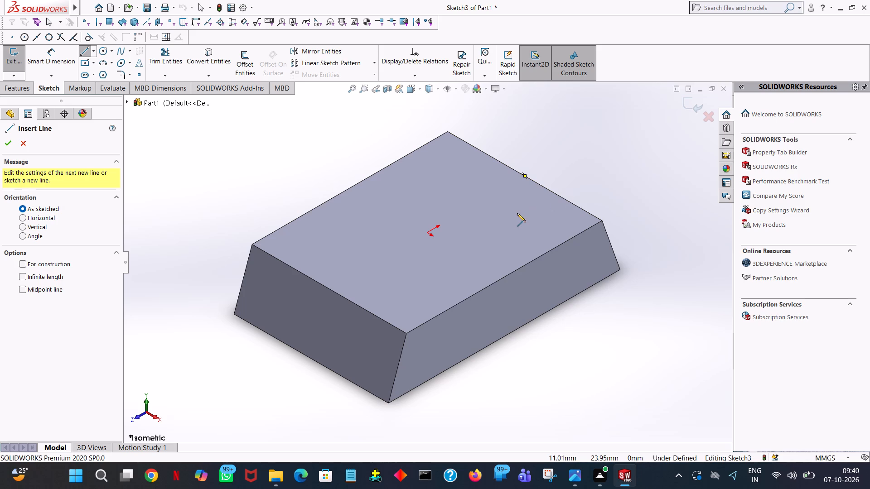
pyautogui.press('space')
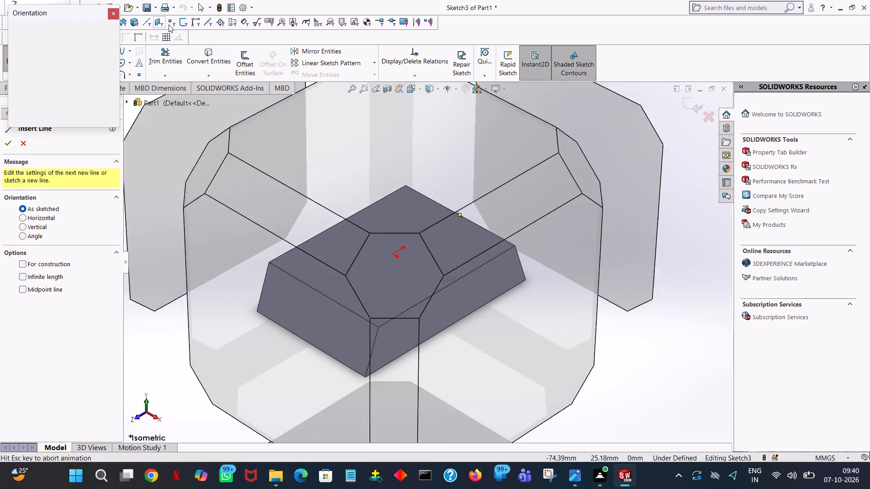
pyautogui.click(111, 68)
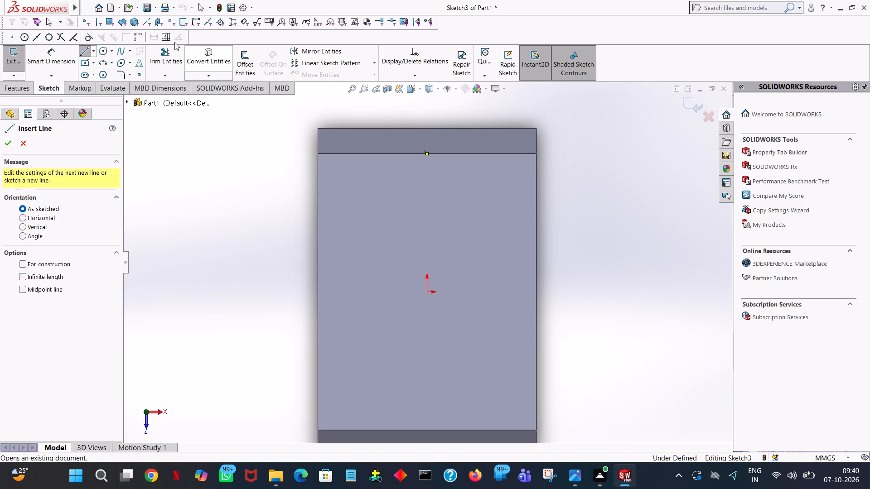
pyautogui.click(536, 154)
pyautogui.click(468, 151)
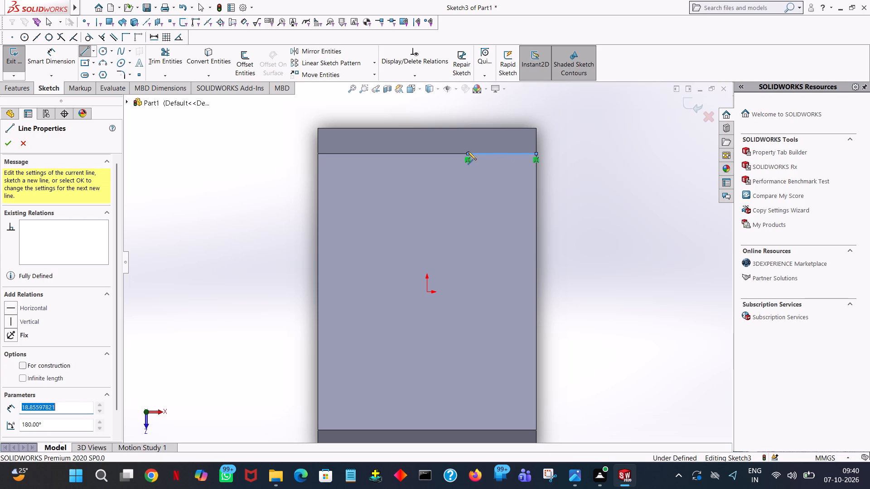
# Set the length of the line on the face's upper edge to 18 mm.
pyautogui.write('18')
pyautogui.rightClick(468, 151)
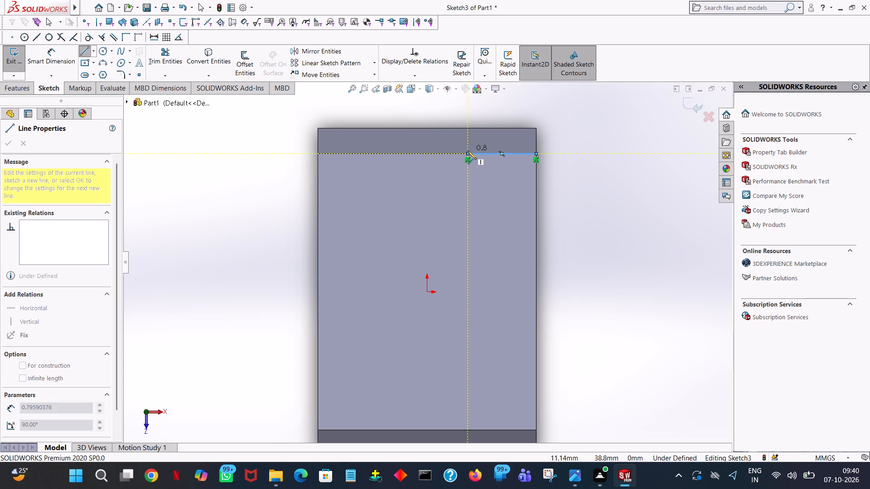
pyautogui.click(478, 153)
pyautogui.click(478, 153)
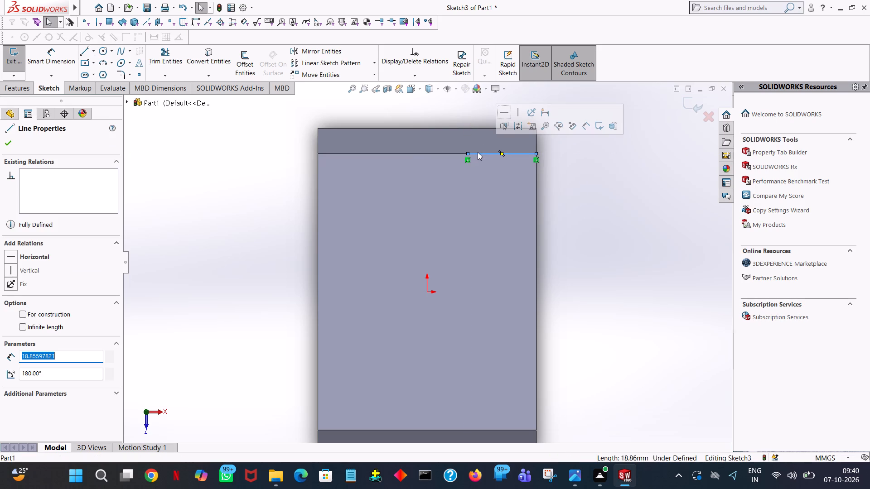
pyautogui.write('18')
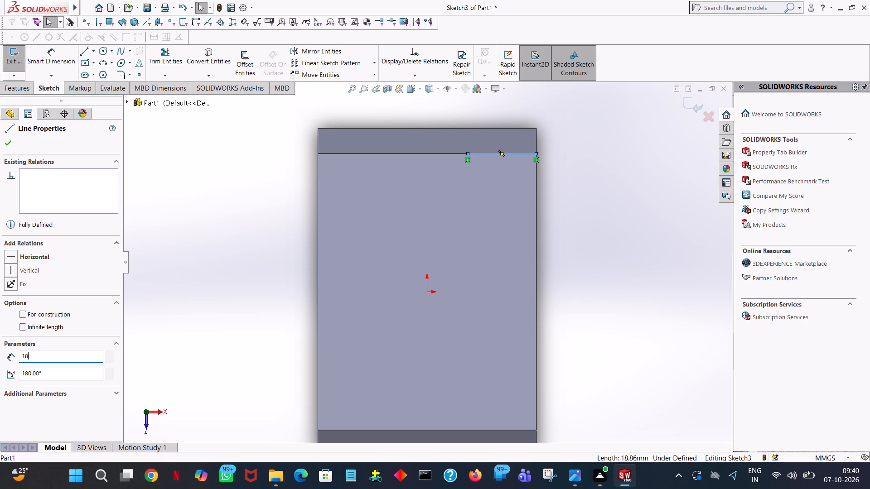
pyautogui.press('Return')
pyautogui.click(177, 160)
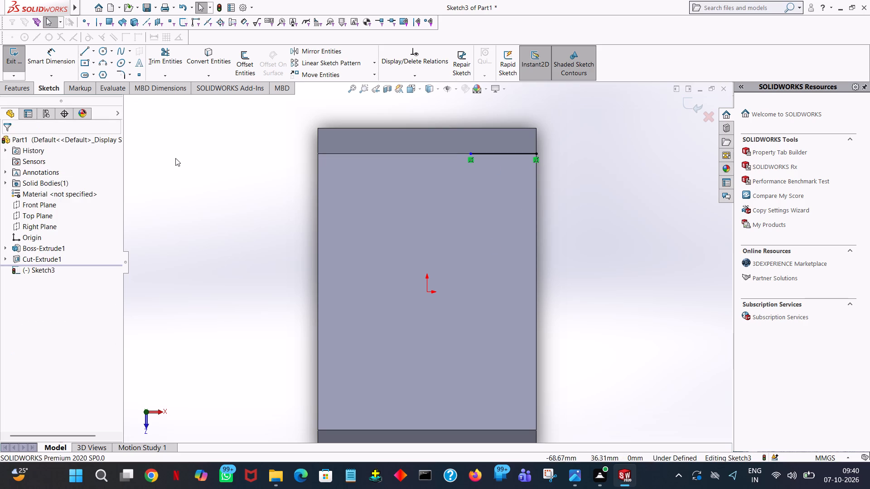
# Close a 76 mm long rectangle with lines from the short line's free end to the opposite edge, its right corner and the starting corner.
pyautogui.click(81, 53)
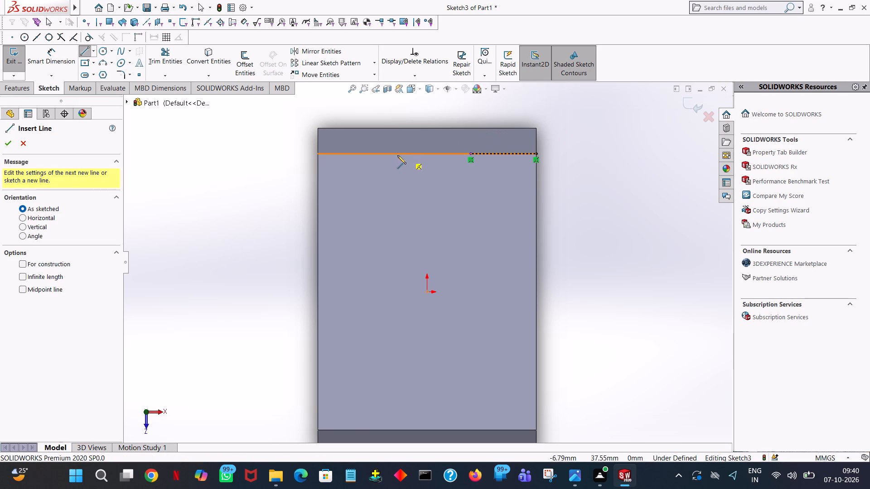
pyautogui.click(469, 155)
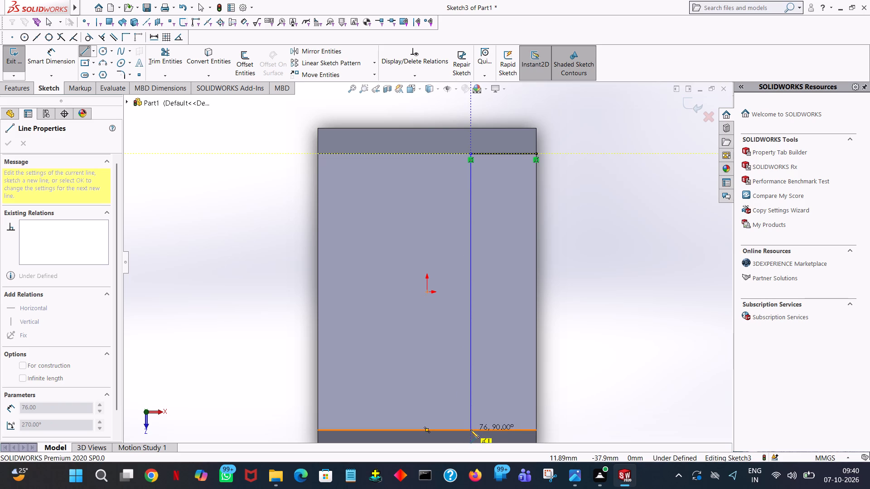
pyautogui.click(470, 430)
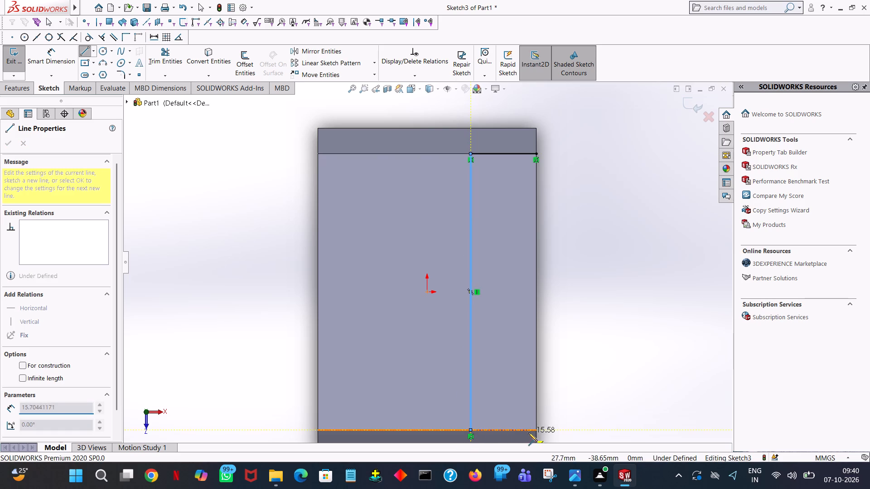
pyautogui.click(536, 430)
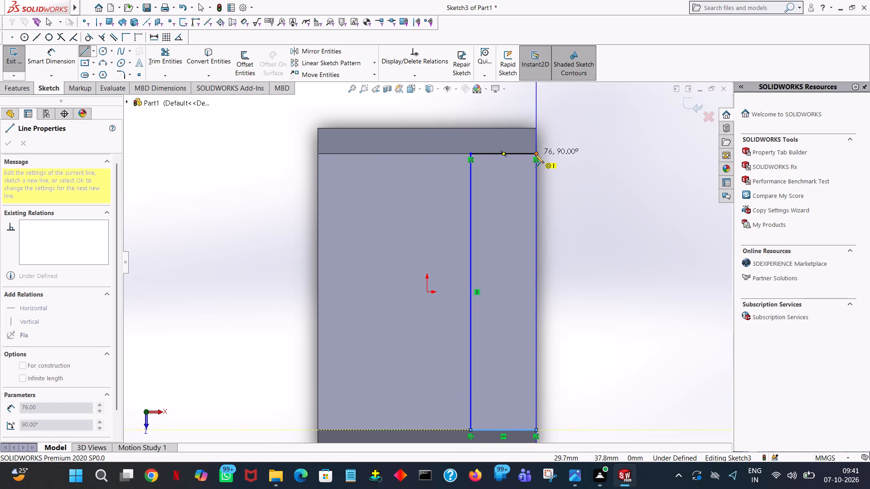
pyautogui.click(535, 154)
pyautogui.rightClick(535, 154)
pyautogui.click(570, 164)
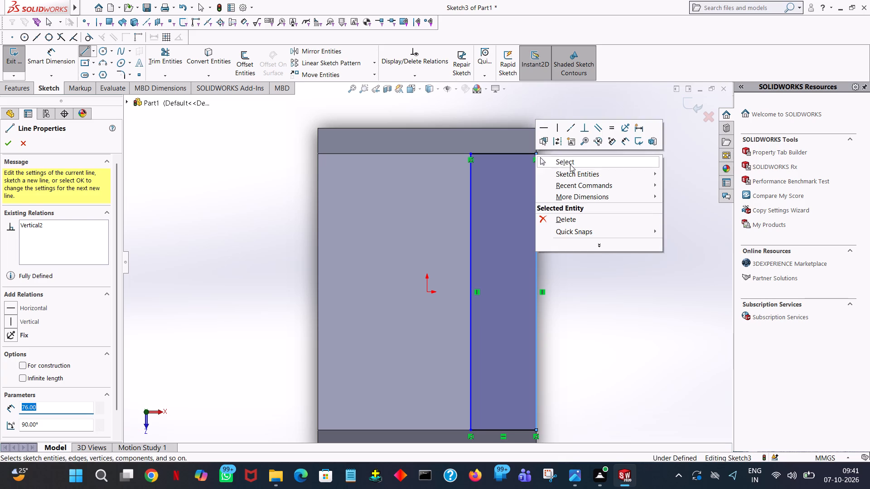
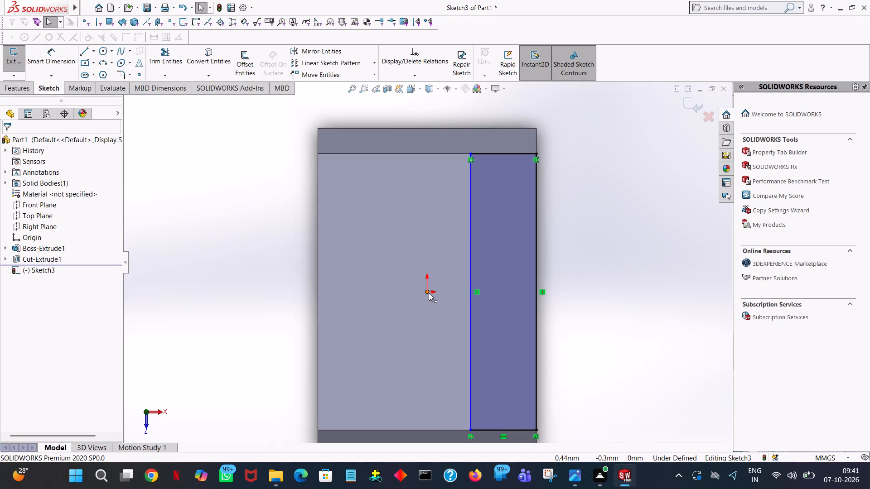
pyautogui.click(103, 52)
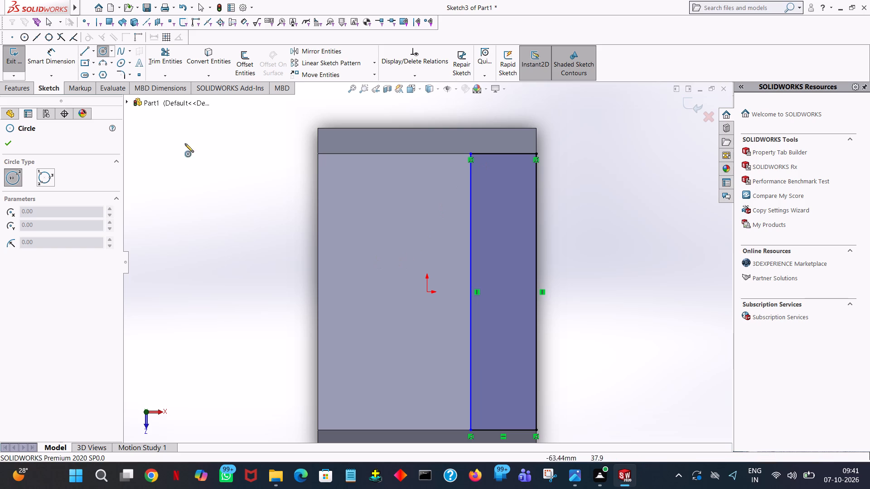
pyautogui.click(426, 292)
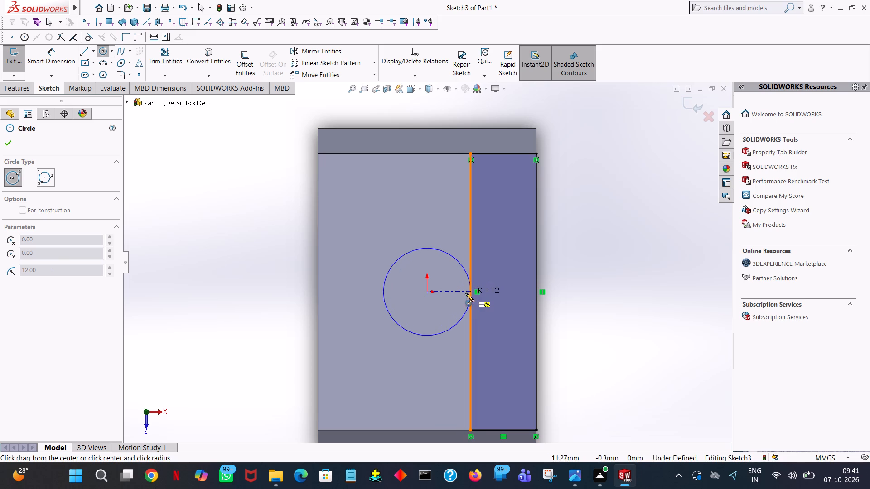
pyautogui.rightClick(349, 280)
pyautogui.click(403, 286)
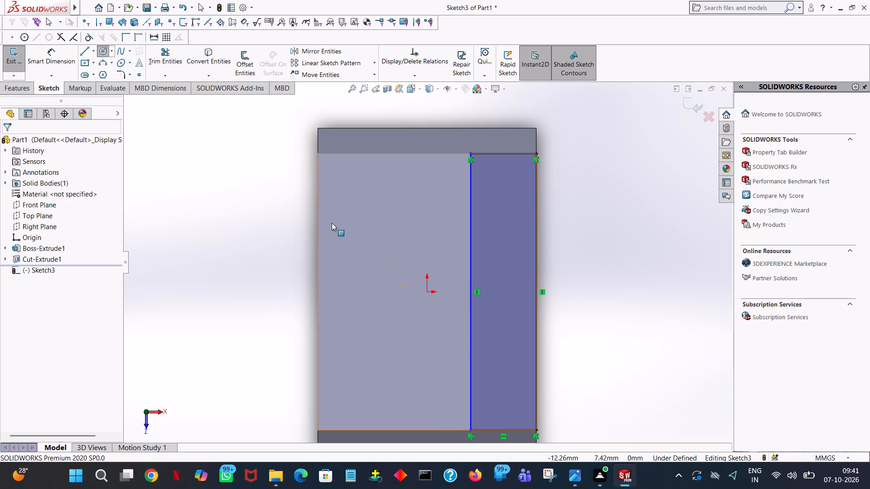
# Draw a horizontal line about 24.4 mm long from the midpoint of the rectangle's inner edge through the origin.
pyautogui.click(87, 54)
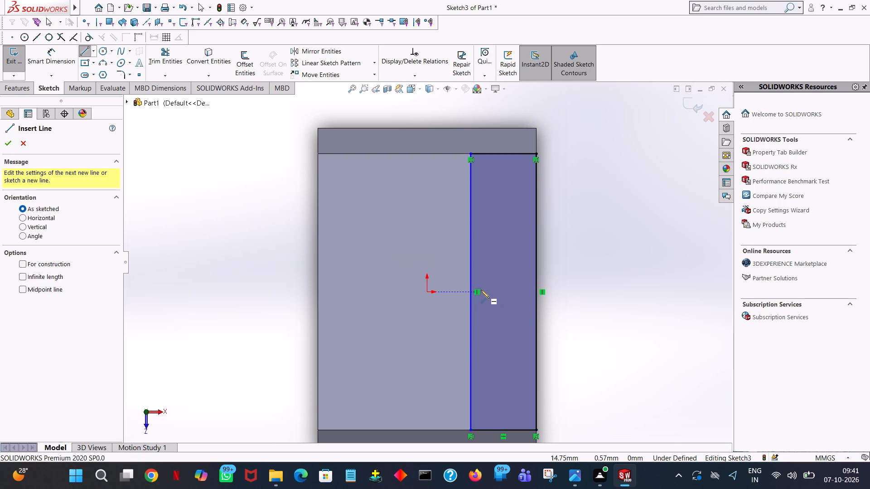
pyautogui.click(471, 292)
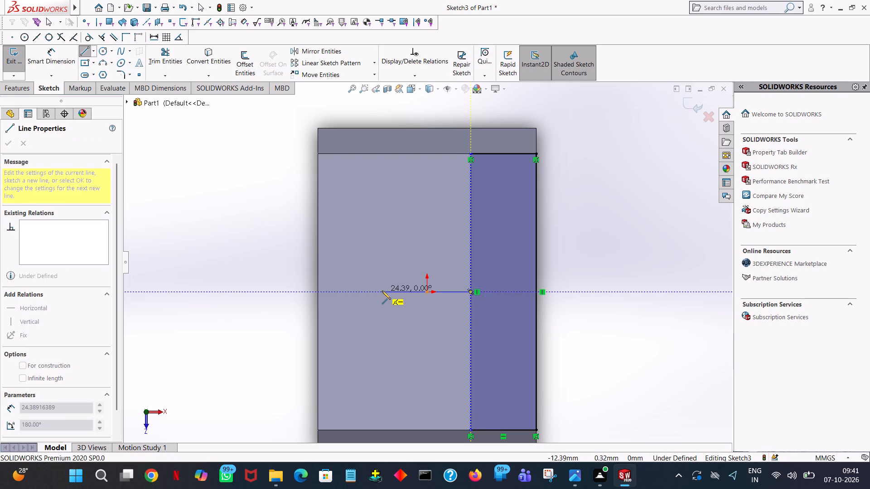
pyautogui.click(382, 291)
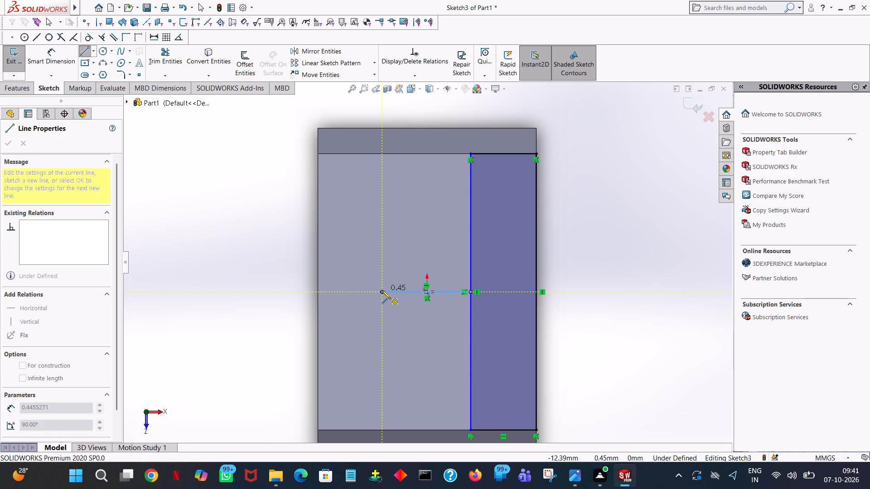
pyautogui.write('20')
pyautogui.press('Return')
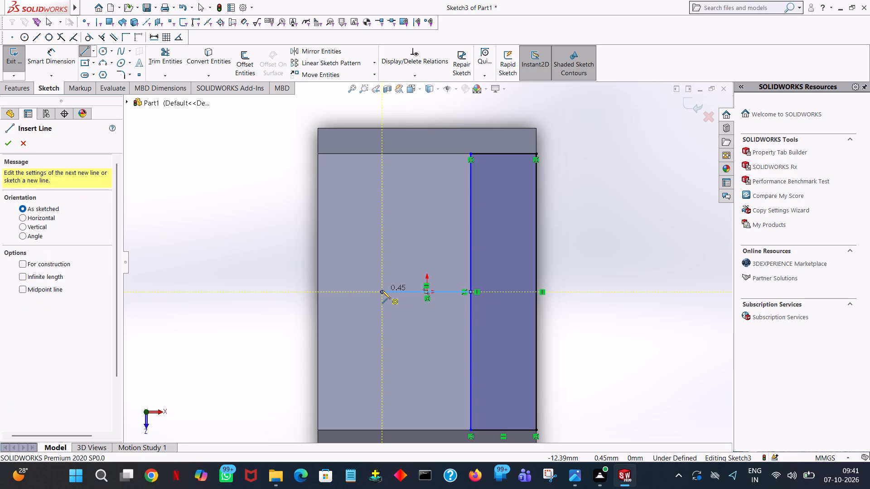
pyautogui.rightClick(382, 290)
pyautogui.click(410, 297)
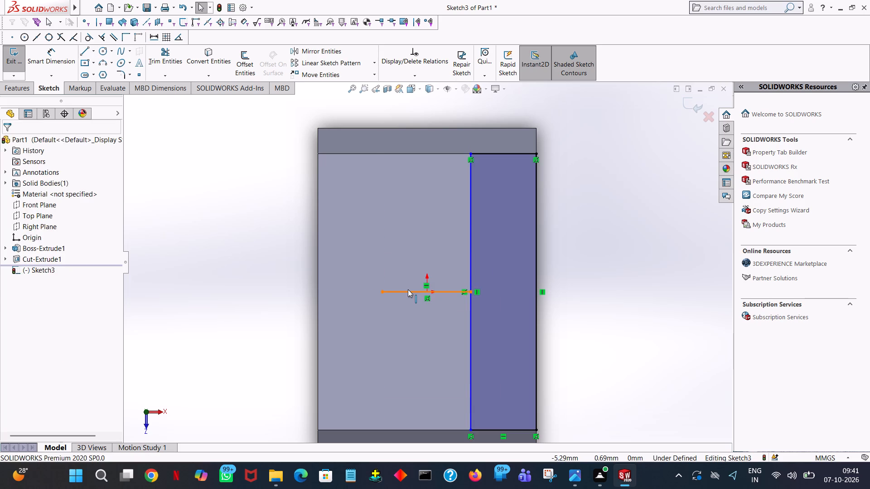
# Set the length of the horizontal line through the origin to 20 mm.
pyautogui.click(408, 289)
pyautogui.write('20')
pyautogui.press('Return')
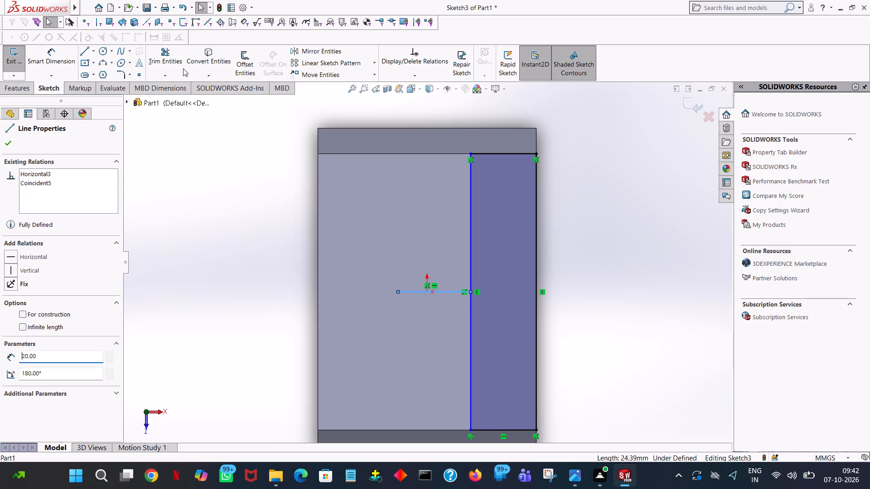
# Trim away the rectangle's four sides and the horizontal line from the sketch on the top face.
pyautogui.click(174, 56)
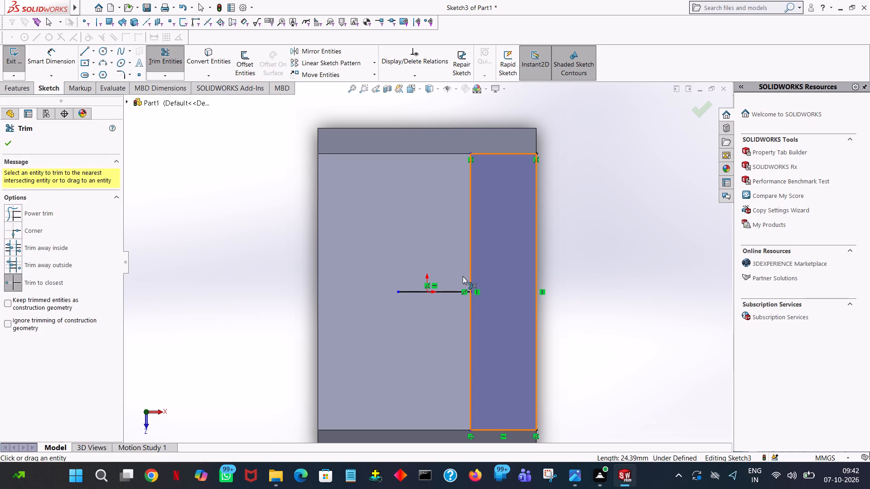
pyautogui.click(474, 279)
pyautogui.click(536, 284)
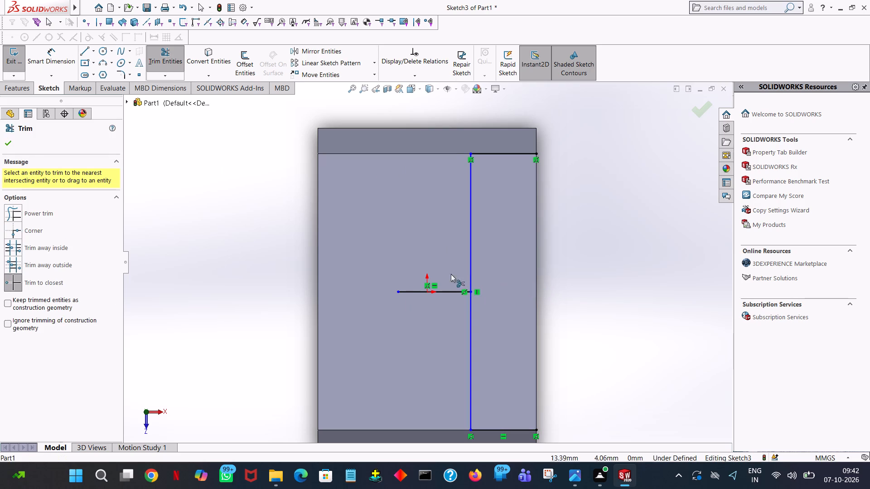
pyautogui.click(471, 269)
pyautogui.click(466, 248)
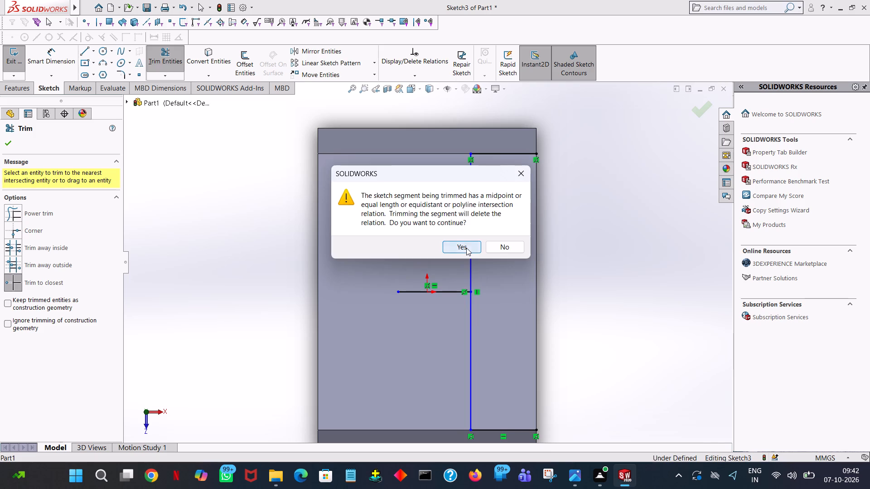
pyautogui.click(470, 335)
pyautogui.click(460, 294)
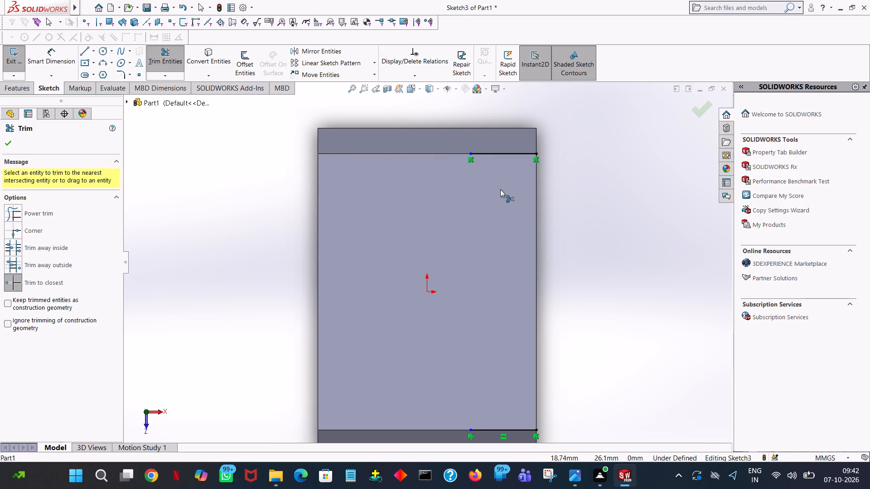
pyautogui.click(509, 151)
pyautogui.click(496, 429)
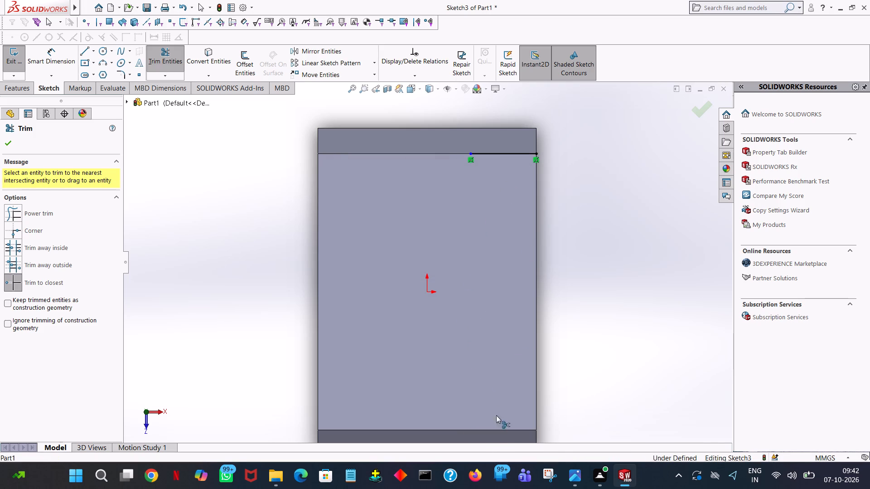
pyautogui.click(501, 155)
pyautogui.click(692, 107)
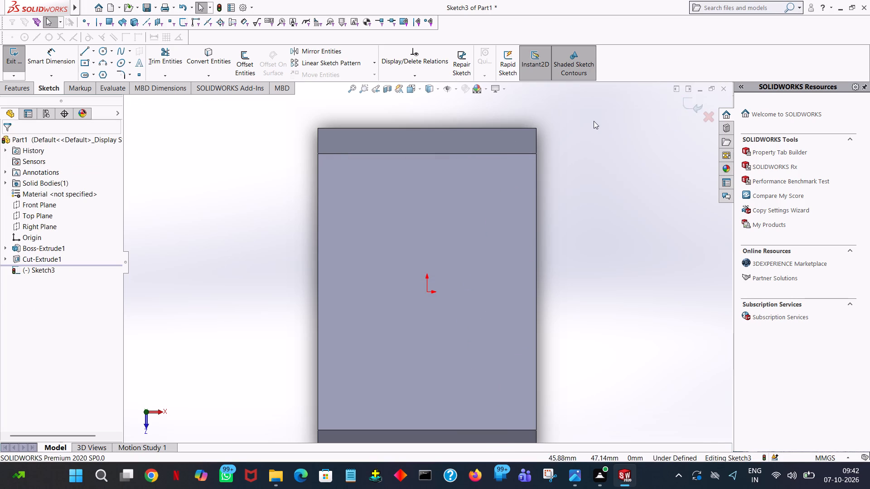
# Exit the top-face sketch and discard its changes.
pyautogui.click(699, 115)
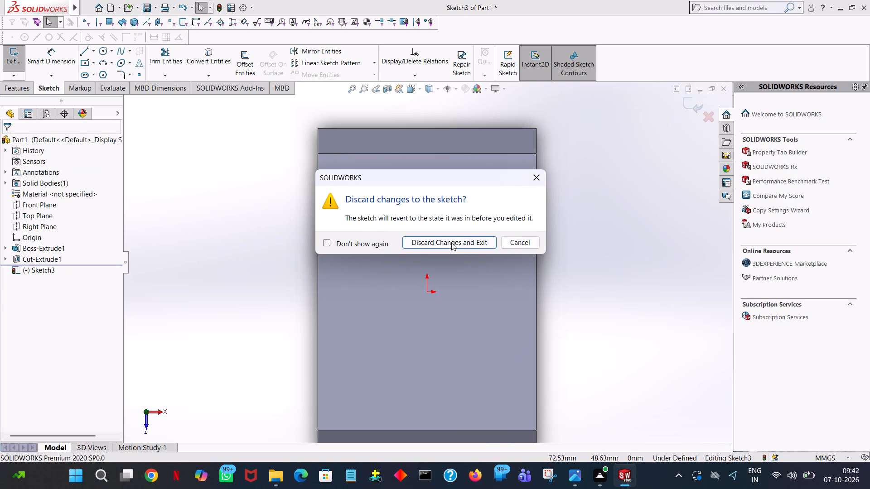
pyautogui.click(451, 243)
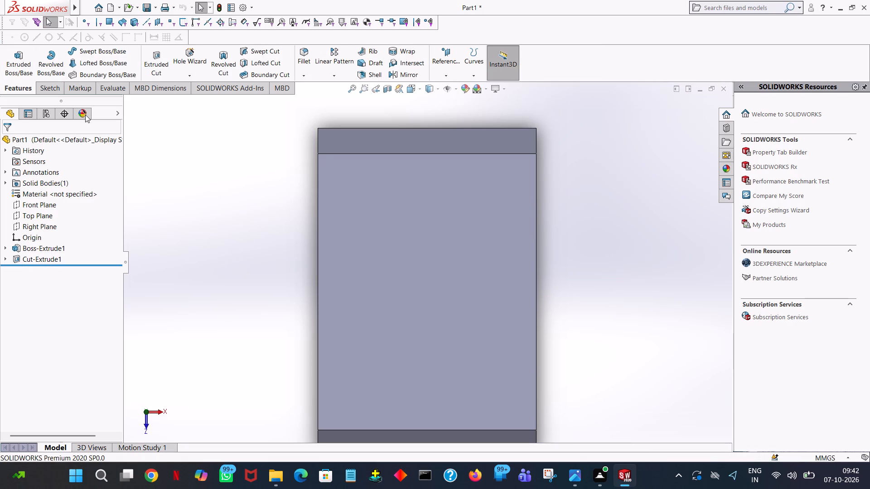
# Start a reference plane parallel to the Right Plane with an offset of 12 mm (30-18).
pyautogui.moveTo(422, 210); pyautogui.dragTo(327, 230, button='middle')
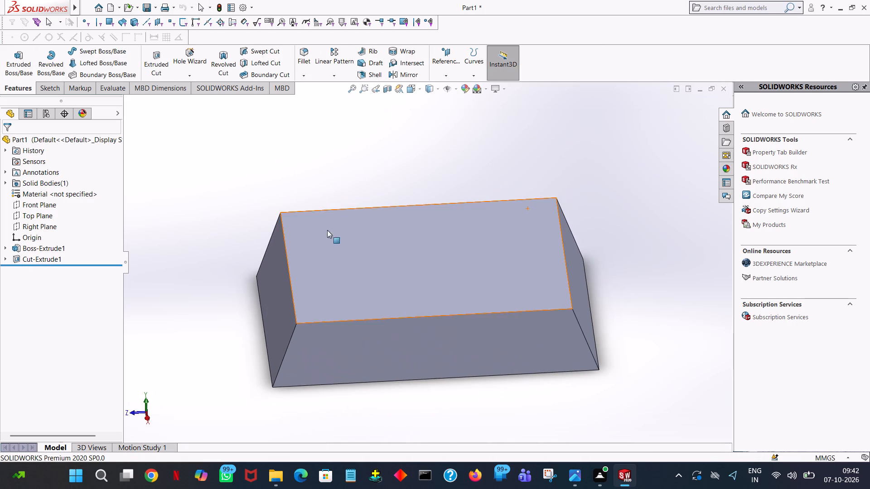
pyautogui.click(32, 216)
pyautogui.moveTo(180, 213); pyautogui.dragTo(197, 203, button='middle')
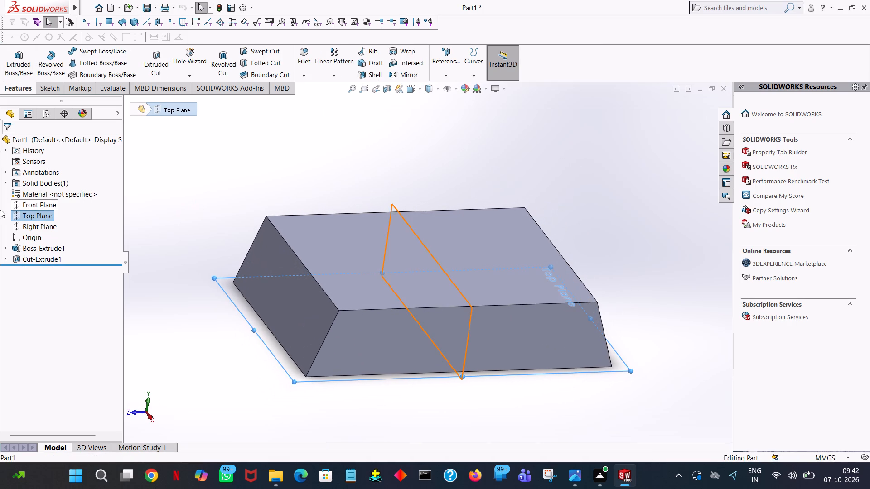
pyautogui.click(29, 205)
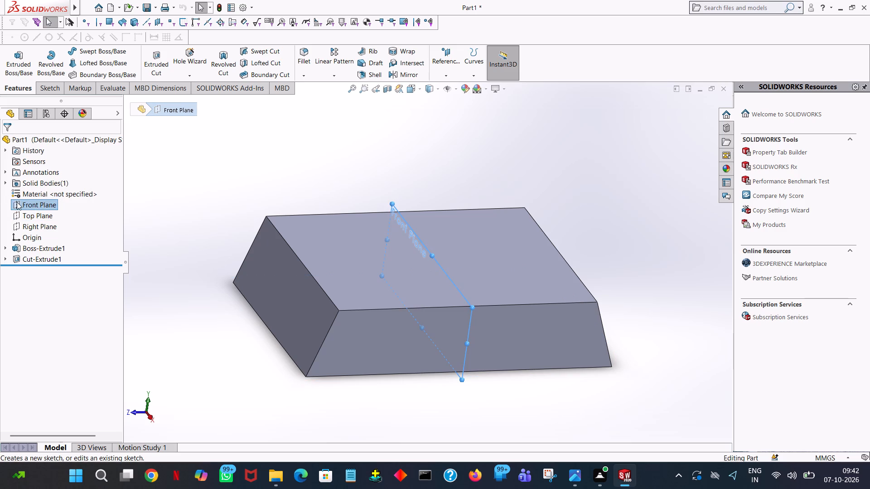
pyautogui.click(35, 216)
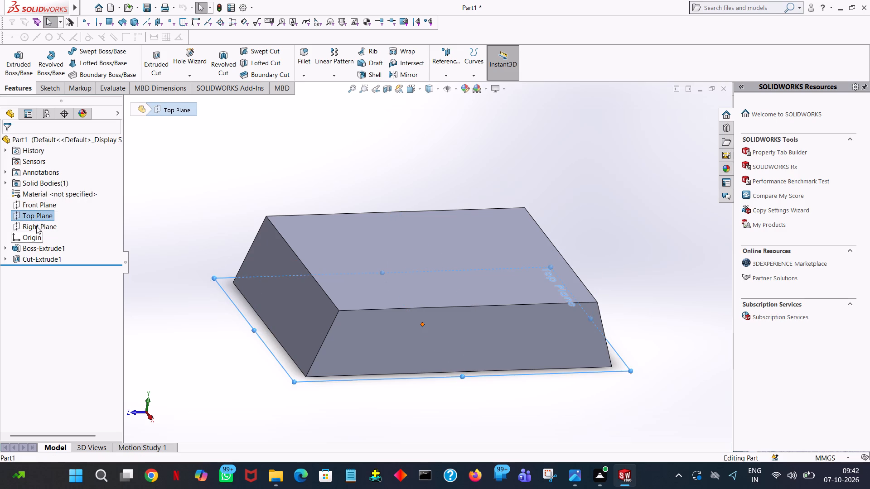
pyautogui.click(36, 226)
pyautogui.moveTo(150, 232); pyautogui.dragTo(172, 267, button='middle')
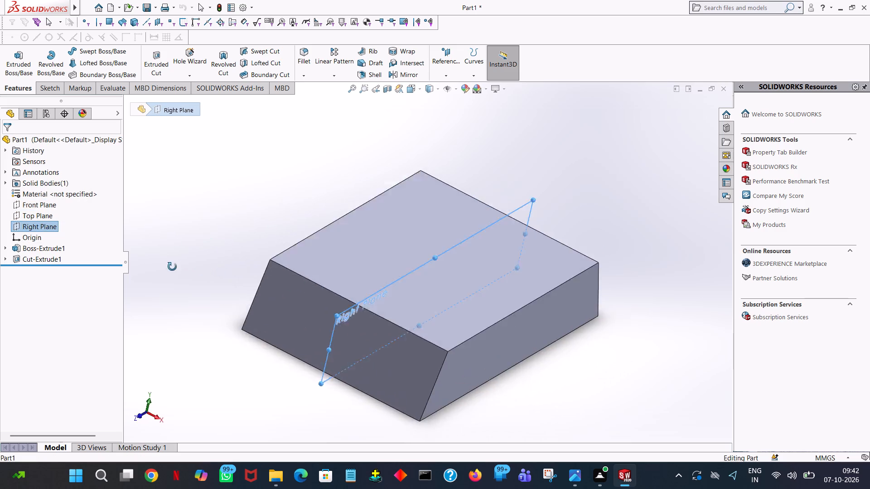
pyautogui.moveTo(172, 267); pyautogui.dragTo(146, 253, button='middle')
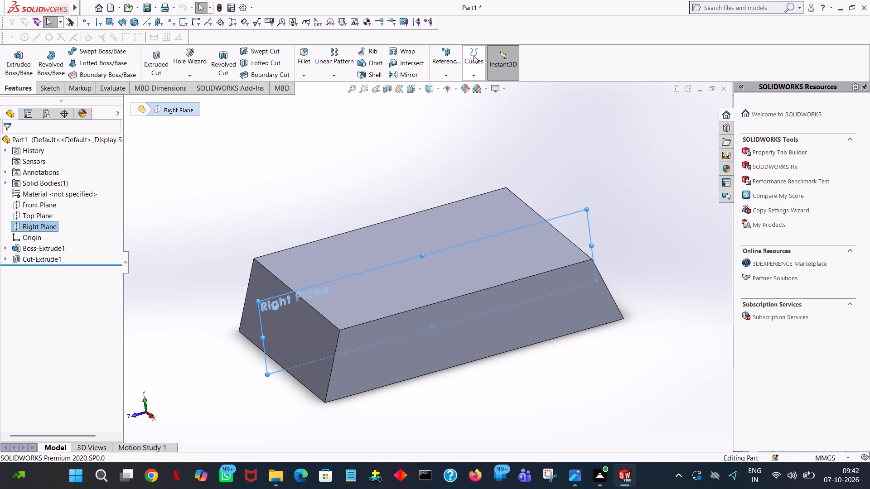
pyautogui.click(447, 74)
pyautogui.click(451, 86)
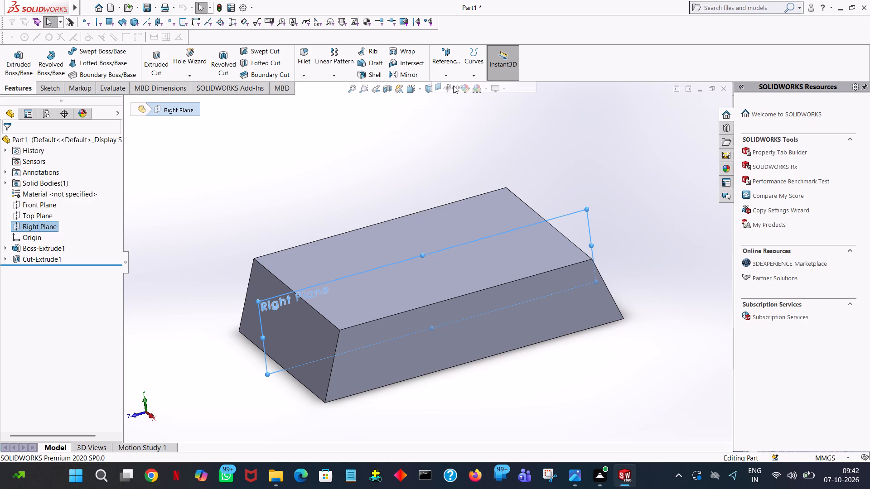
pyautogui.moveTo(501, 137); pyautogui.dragTo(507, 149, button='middle')
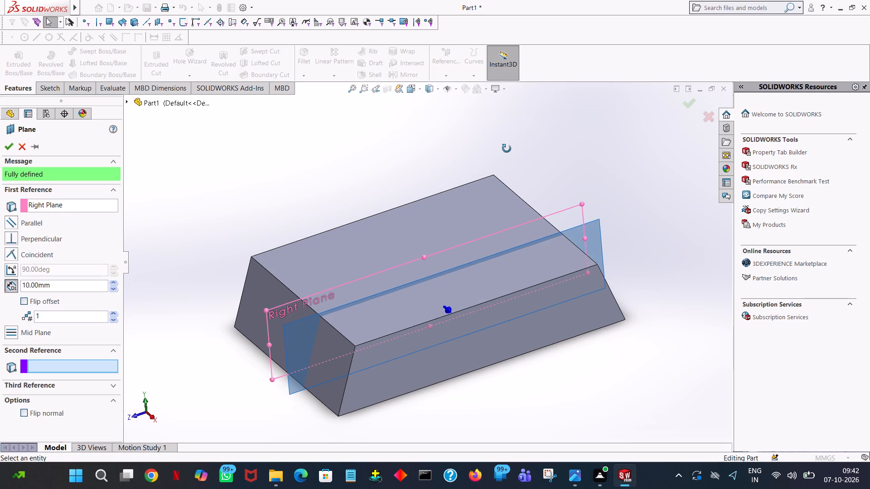
pyautogui.moveTo(507, 149); pyautogui.dragTo(512, 210, button='middle')
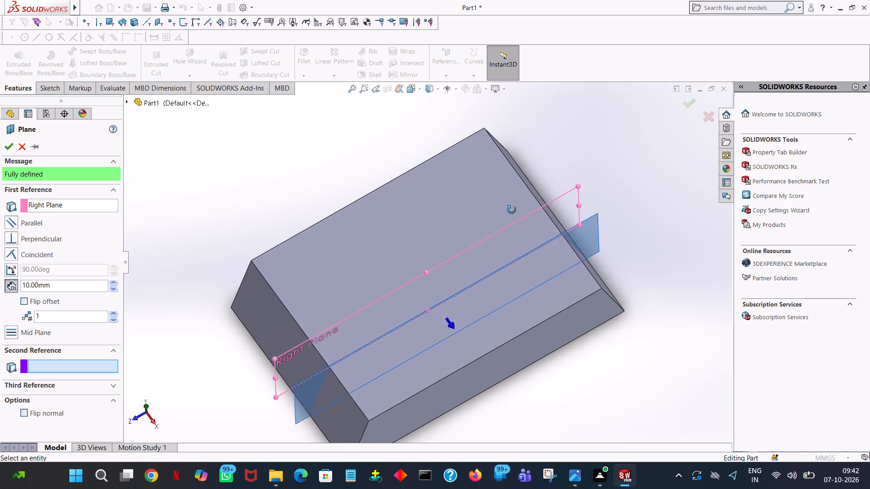
pyautogui.moveTo(512, 210); pyautogui.dragTo(512, 222, button='middle')
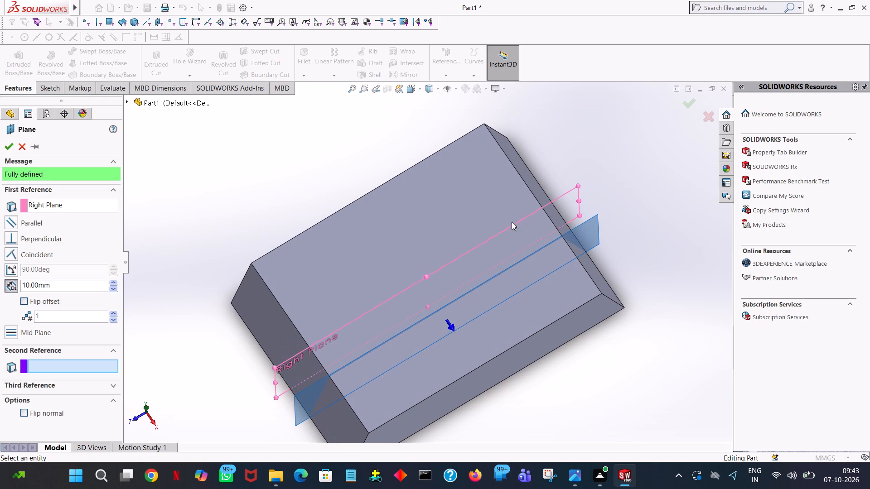
pyautogui.doubleClick(79, 284)
pyautogui.write('30-18')
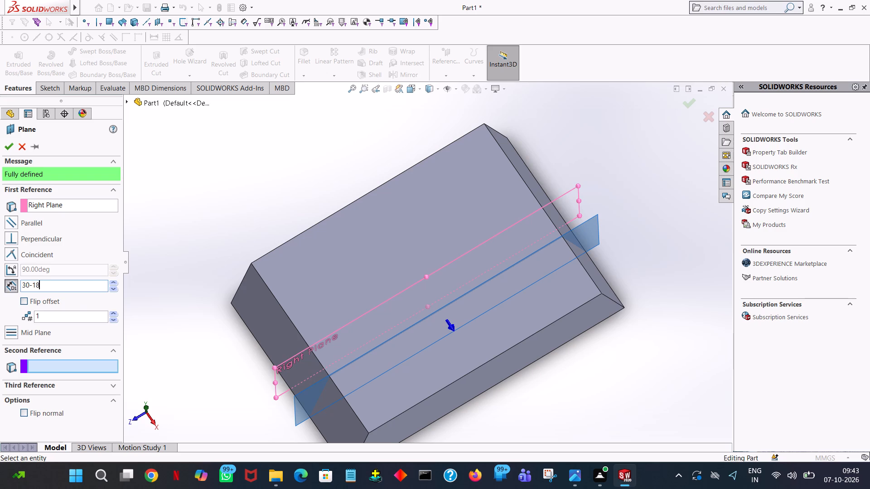
pyautogui.press('Return')
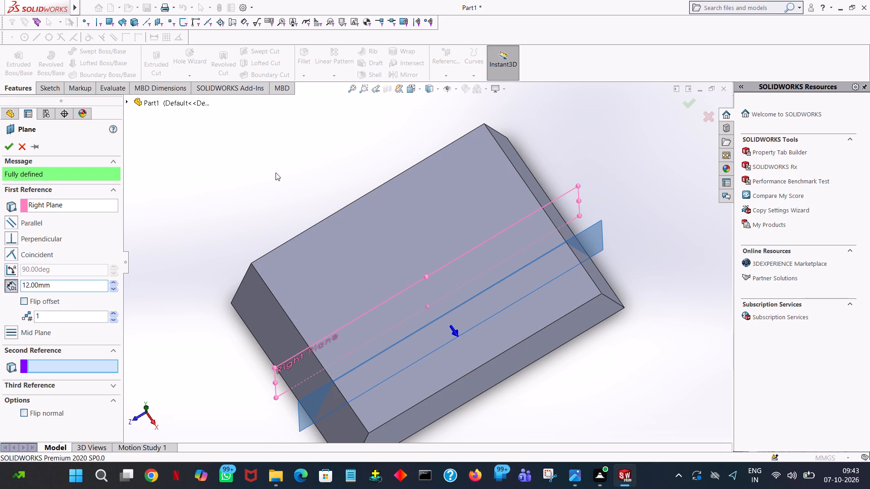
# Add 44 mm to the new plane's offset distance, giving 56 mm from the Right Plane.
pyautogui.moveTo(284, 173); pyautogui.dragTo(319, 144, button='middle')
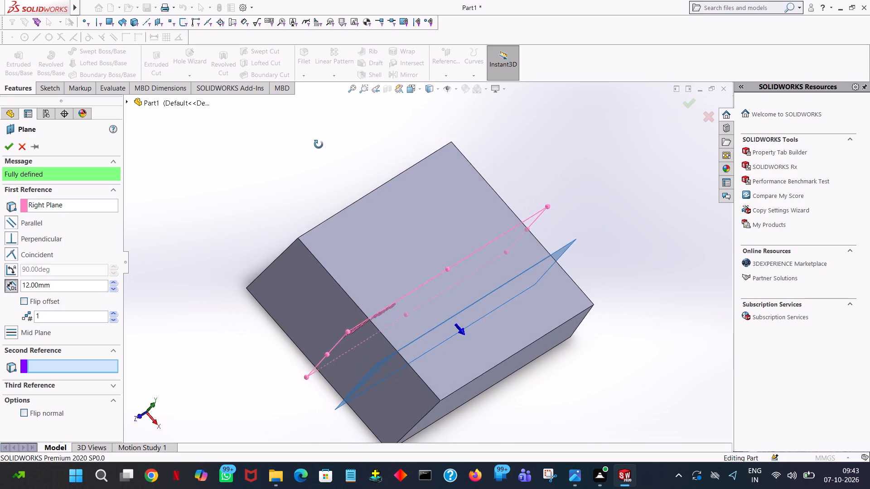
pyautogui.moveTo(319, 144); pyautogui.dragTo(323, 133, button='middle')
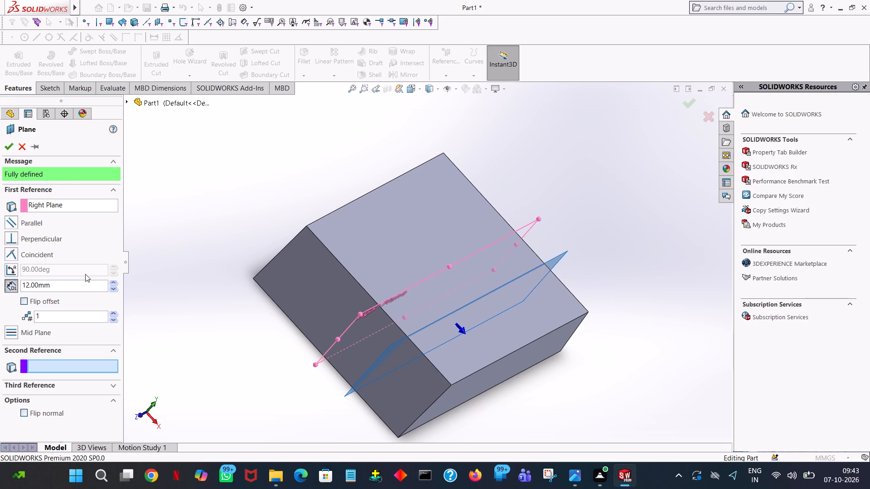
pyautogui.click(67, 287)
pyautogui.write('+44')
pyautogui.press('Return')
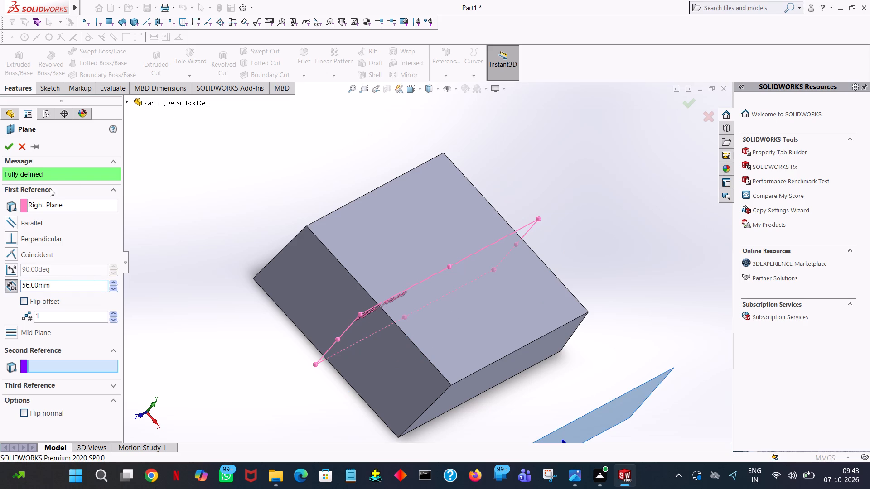
# Set the plane's offset from the Right Plane to 12 mm (30-18) and finish the plane.
pyautogui.doubleClick(58, 283)
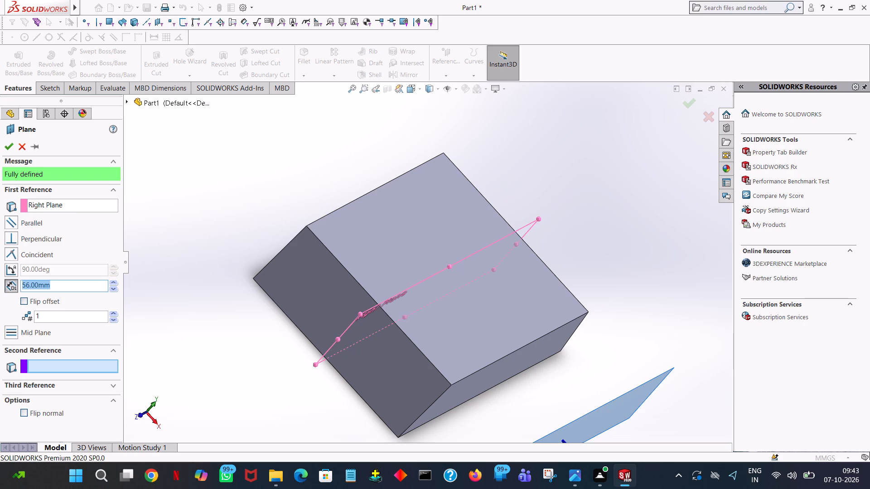
pyautogui.write('30')
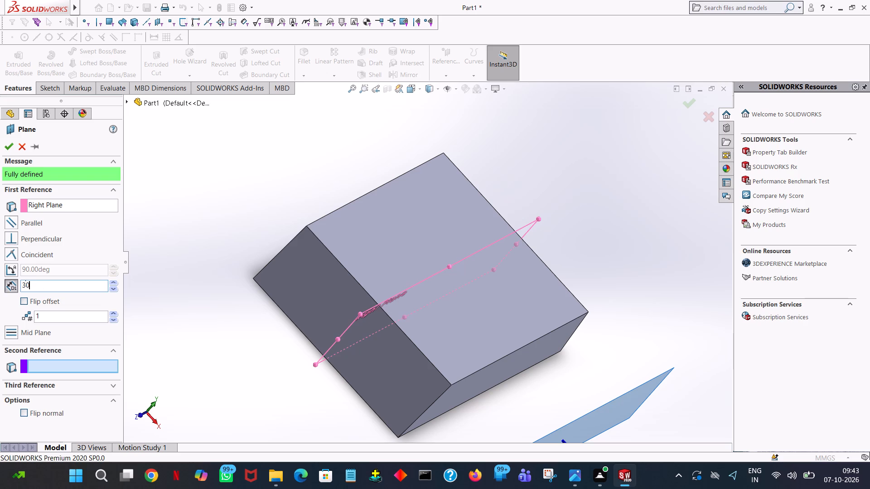
pyautogui.write('-18')
pyautogui.press('Return')
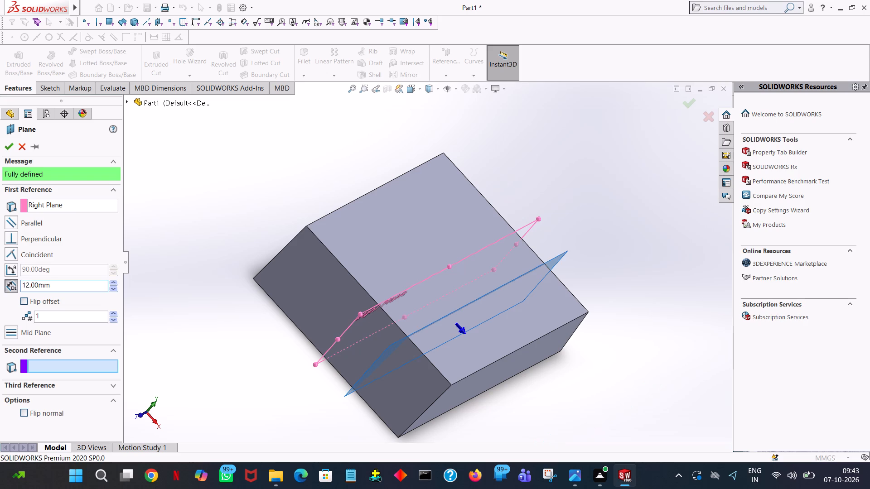
pyautogui.click(10, 149)
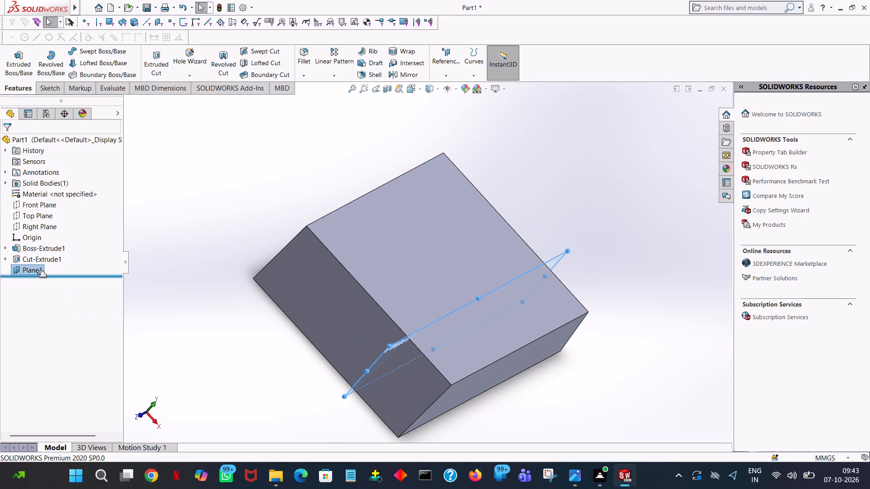
# Start a sketch on the new plane offset from the Right Plane.
pyautogui.click(25, 270)
pyautogui.click(31, 260)
pyautogui.click(26, 268)
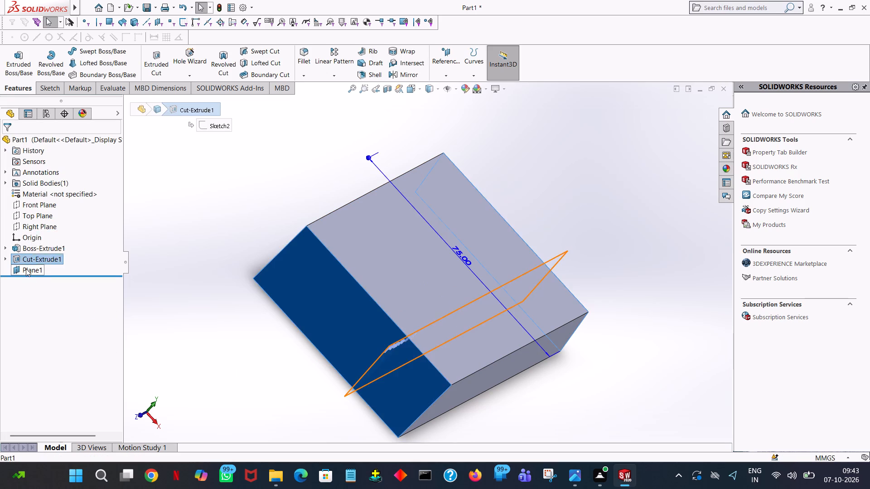
pyautogui.click(34, 254)
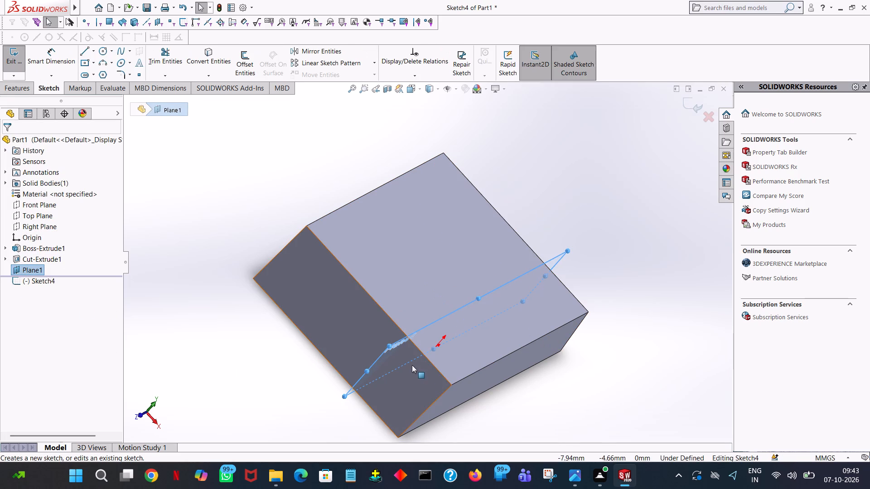
pyautogui.press('space')
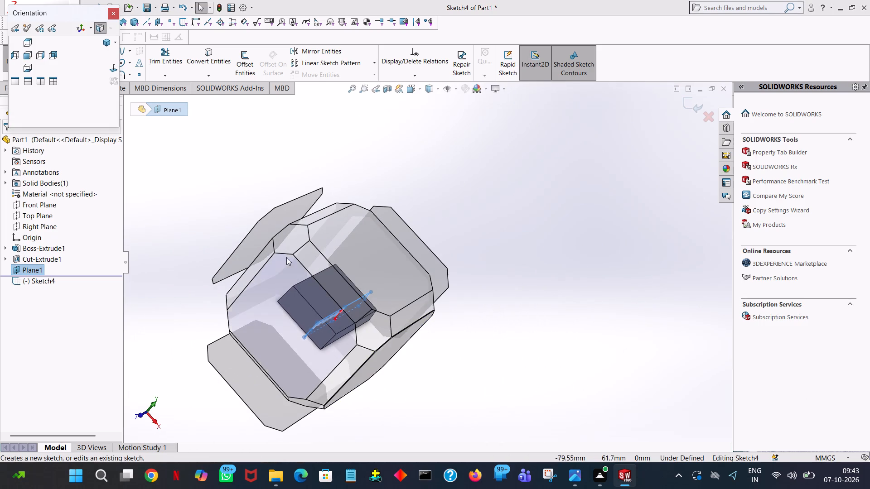
pyautogui.click(113, 72)
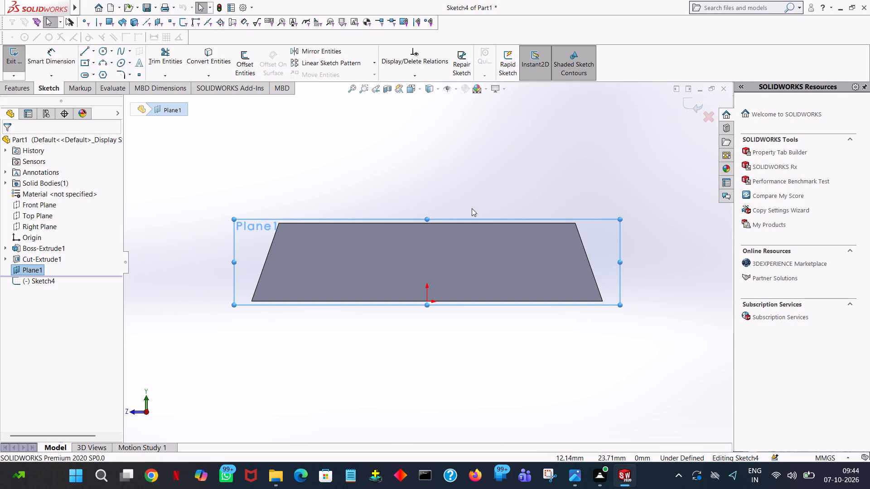
# Stretch the offset plane's displayed border upward so it extends well above the block's top face.
pyautogui.moveTo(428, 218); pyautogui.dragTo(445, 104)
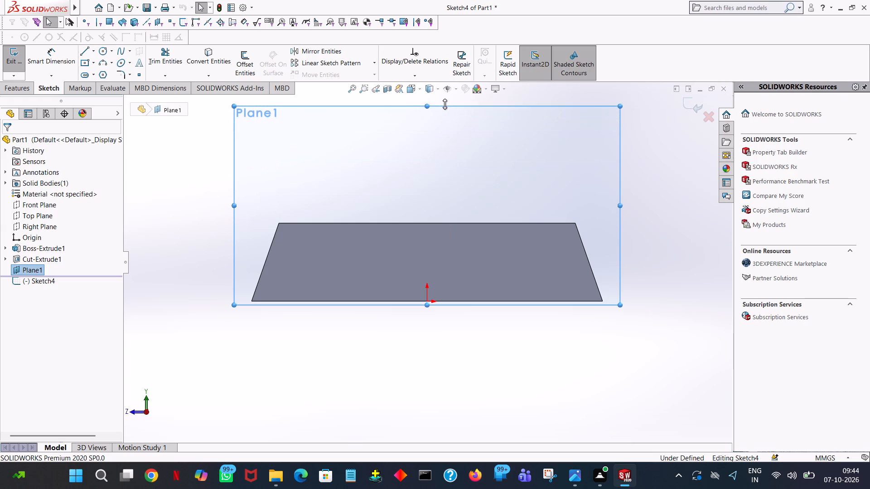
pyautogui.moveTo(445, 104); pyautogui.dragTo(447, 99)
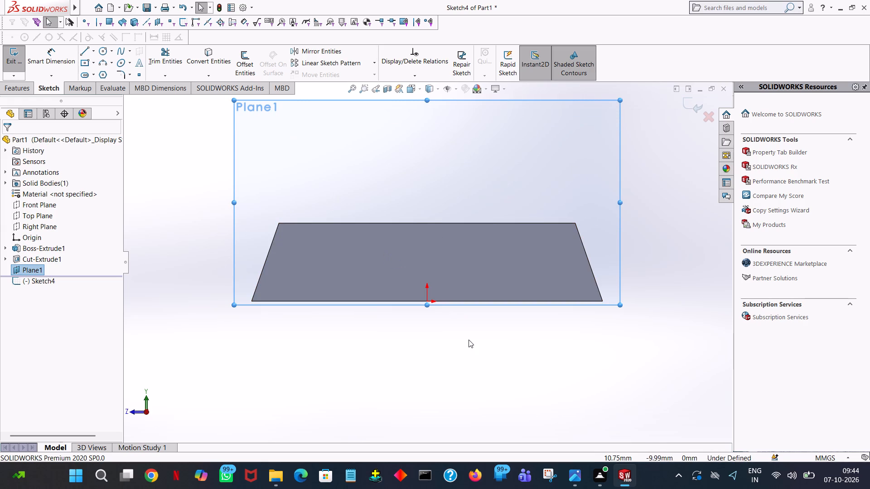
# Sketch a vertical line upward from the midpoint of the block's top edge and set its length to 20 mm.
pyautogui.keyDown('ctrl'); pyautogui.moveTo(468, 340); pyautogui.dragTo(466, 440, button='middle'); pyautogui.keyUp('ctrl')
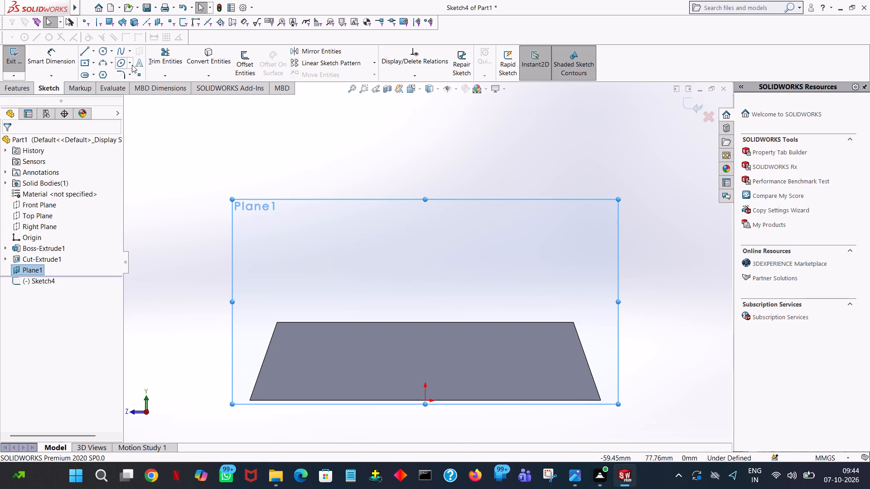
pyautogui.click(84, 53)
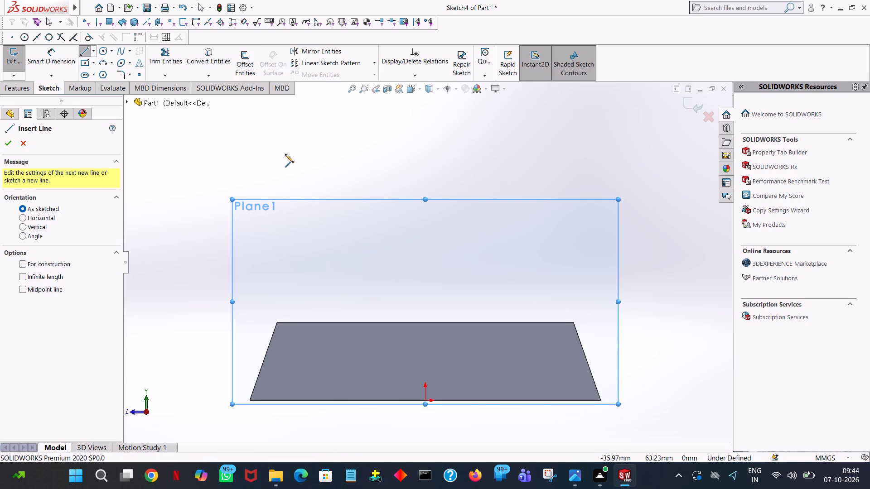
pyautogui.click(425, 322)
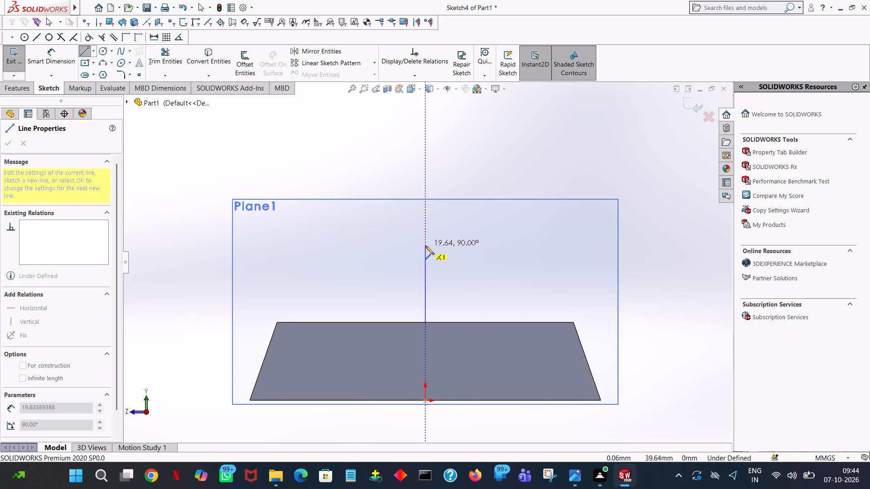
pyautogui.click(425, 246)
pyautogui.rightClick(425, 248)
pyautogui.click(444, 257)
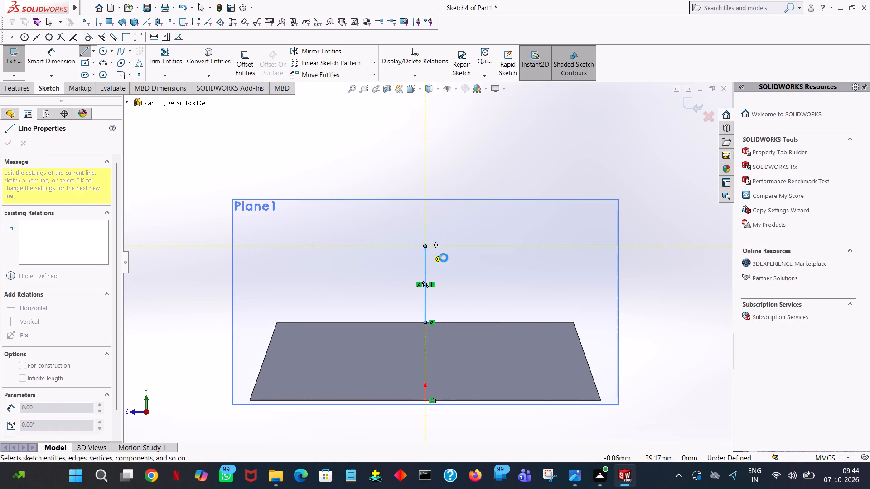
pyautogui.click(427, 265)
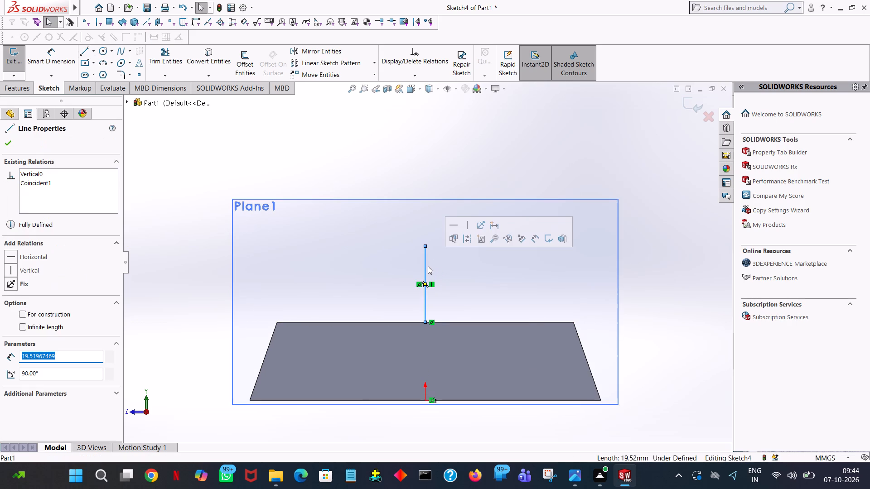
pyautogui.write('20')
pyautogui.press('Return')
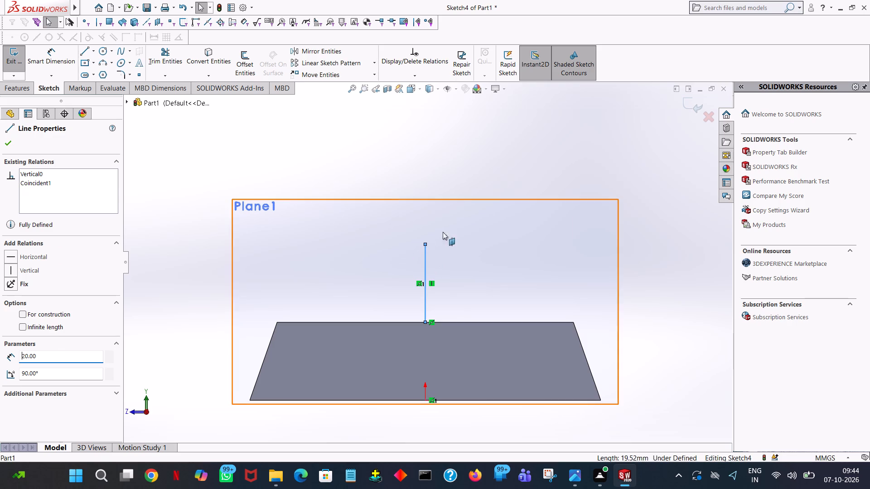
pyautogui.click(193, 125)
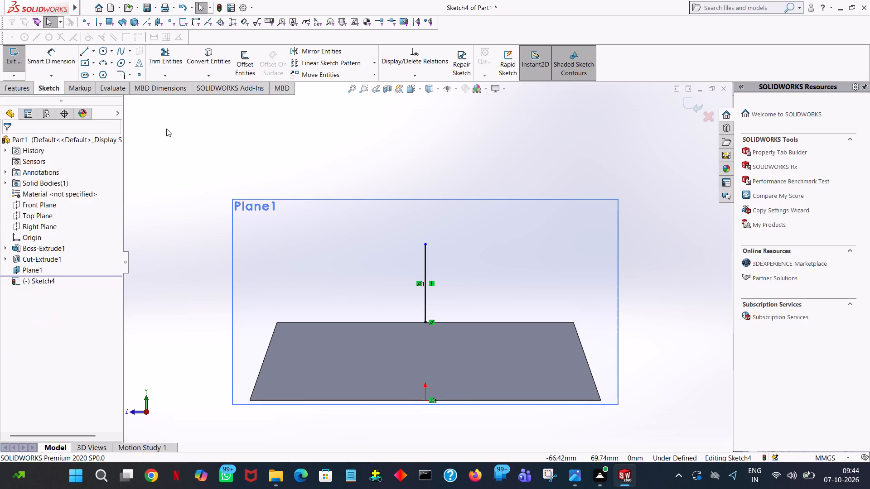
pyautogui.click(297, 146)
# Draw a circle of 20 mm radius centred on the line's upper end and passing through its lower end.
pyautogui.click(104, 49)
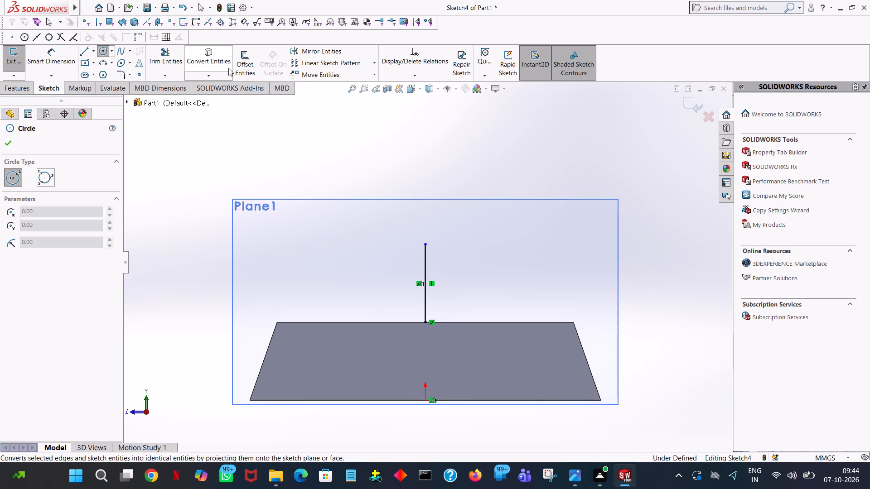
pyautogui.click(424, 245)
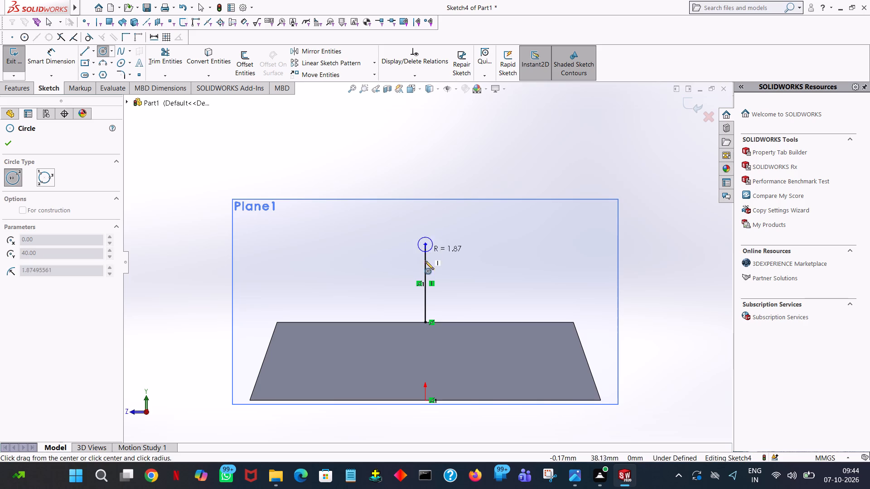
pyautogui.click(426, 321)
pyautogui.rightClick(426, 321)
pyautogui.click(459, 331)
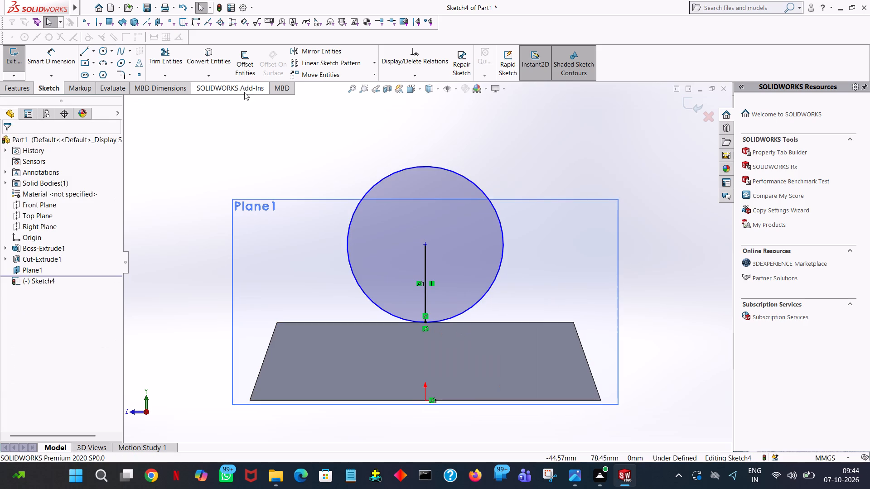
# Trim away the vertical line inside the circle.
pyautogui.click(165, 58)
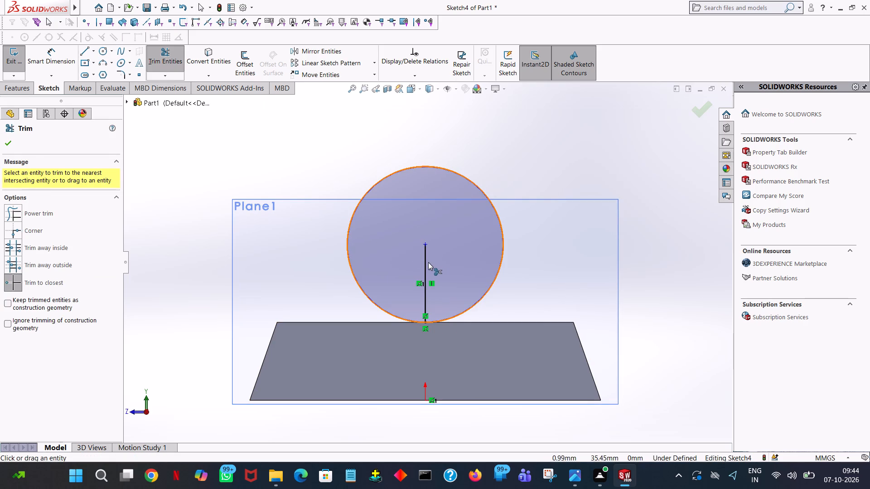
pyautogui.click(426, 261)
pyautogui.click(9, 146)
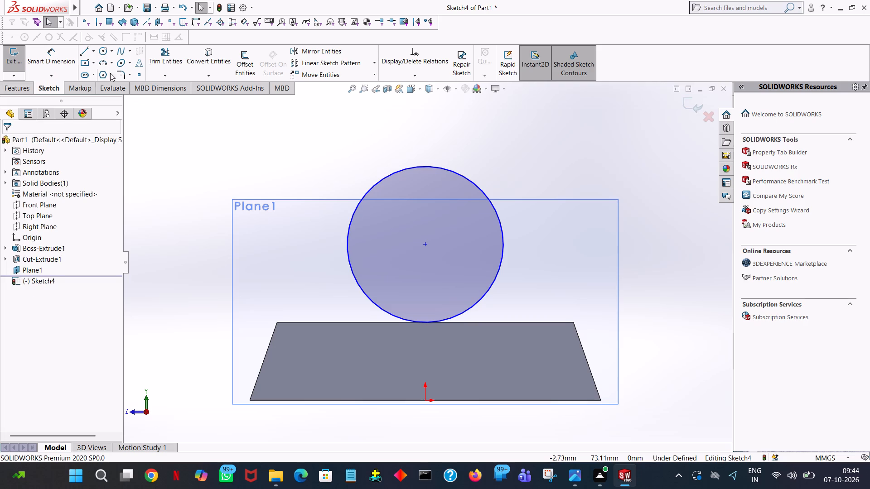
# Add a 40 mm diameter dimension to the circle.
pyautogui.click(74, 61)
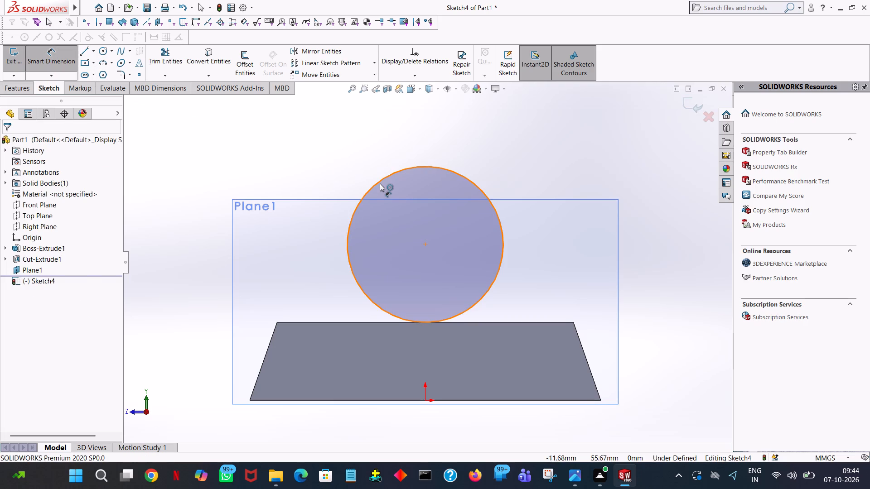
pyautogui.click(380, 183)
pyautogui.click(215, 156)
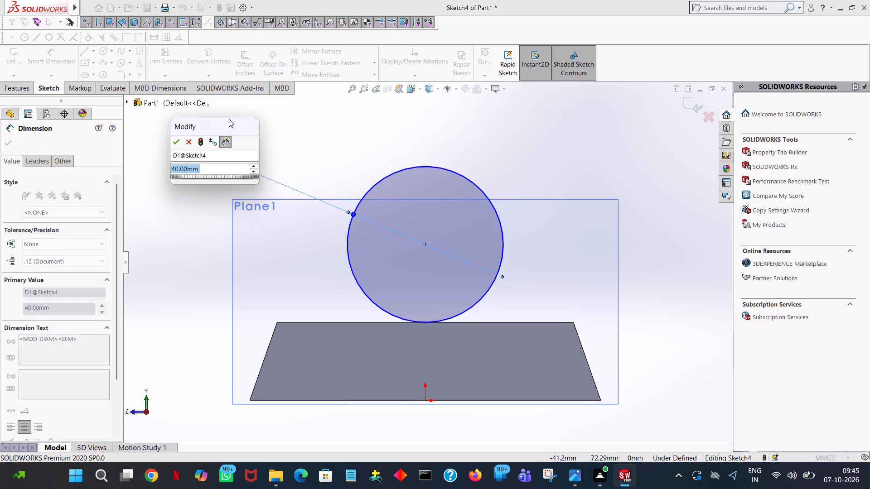
pyautogui.click(177, 144)
pyautogui.click(478, 152)
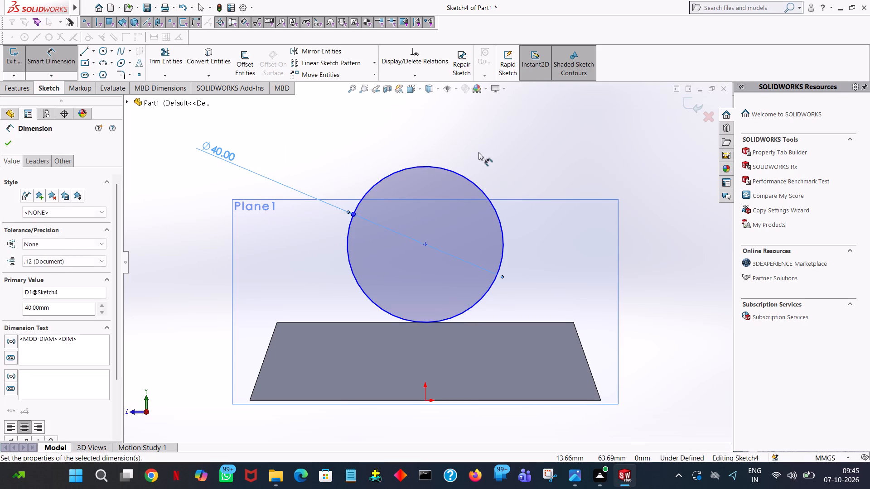
# Dimension the circle's centre at a height of 40 mm above the origin.
pyautogui.click(474, 183)
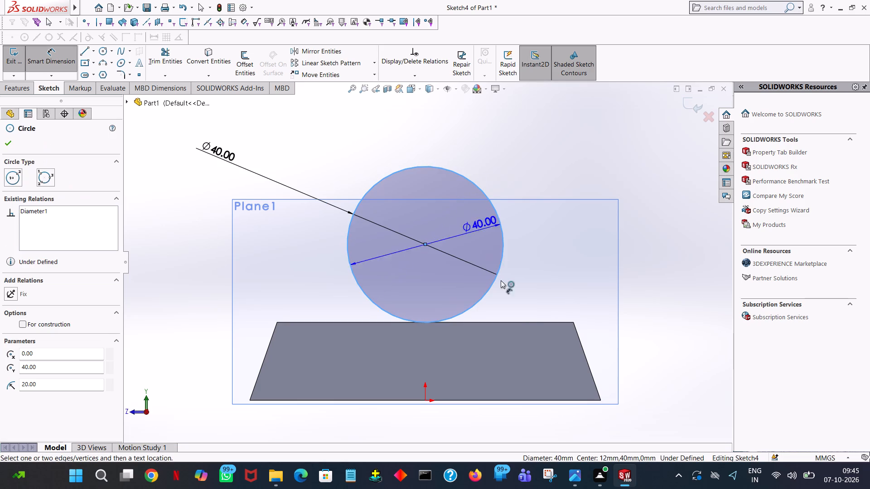
pyautogui.click(423, 401)
pyautogui.click(649, 352)
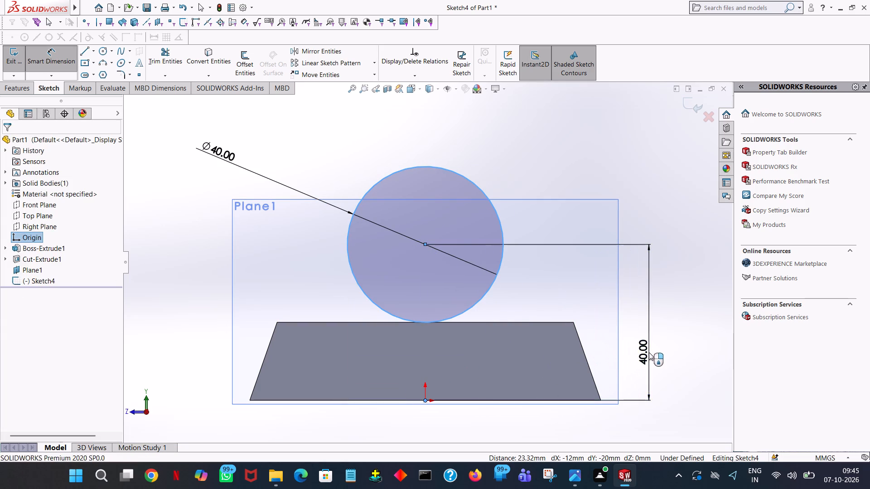
pyautogui.click(607, 341)
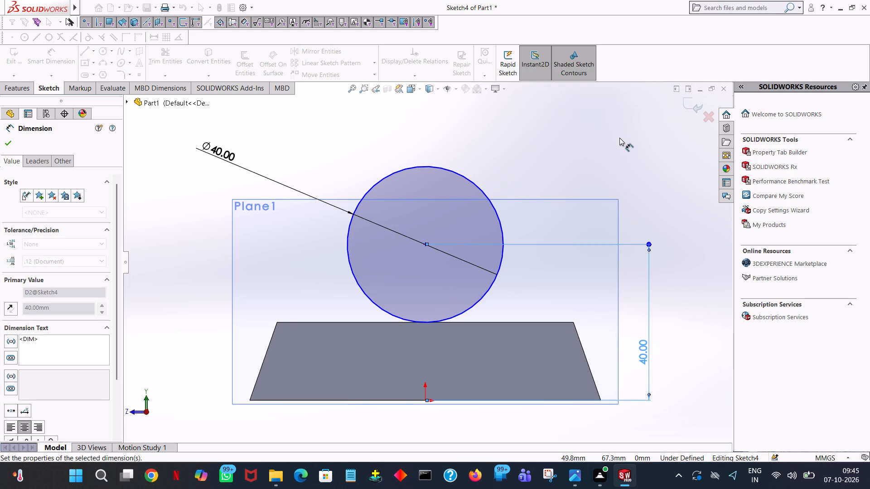
pyautogui.click(619, 138)
# Dimension the circle's centre at 20 mm above the block's top edge.
pyautogui.click(476, 185)
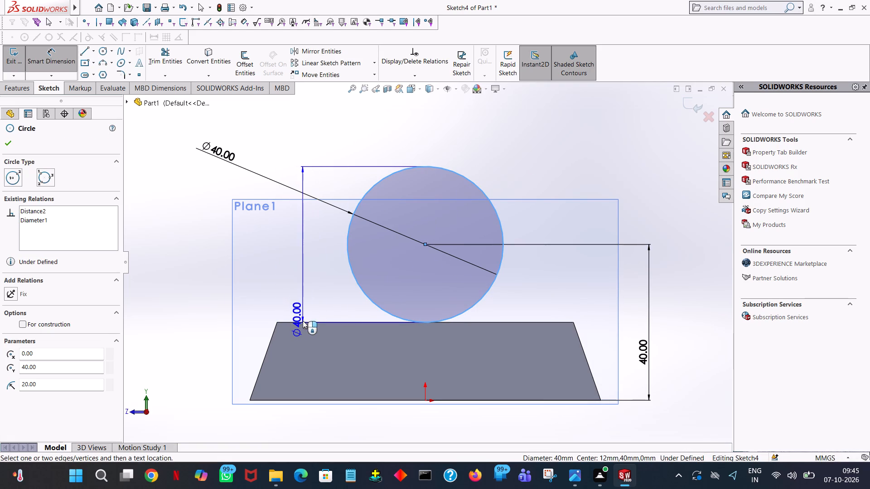
pyautogui.click(307, 322)
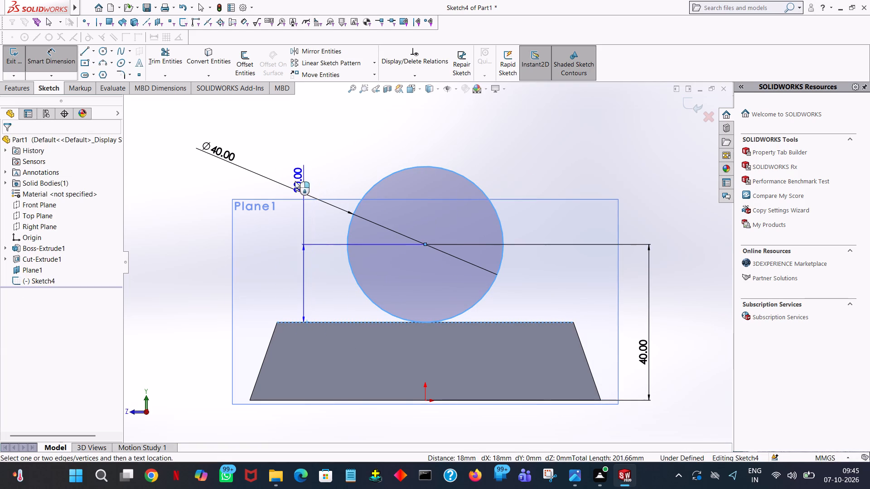
pyautogui.click(186, 204)
pyautogui.click(147, 187)
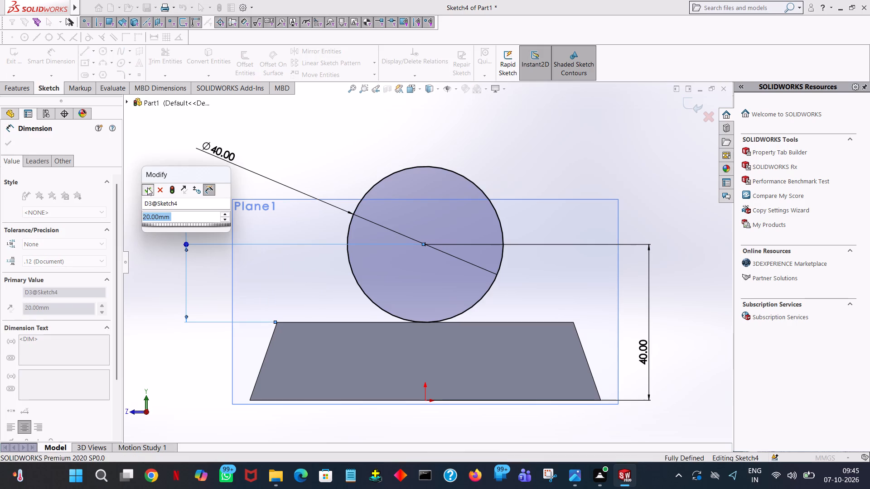
pyautogui.click(396, 128)
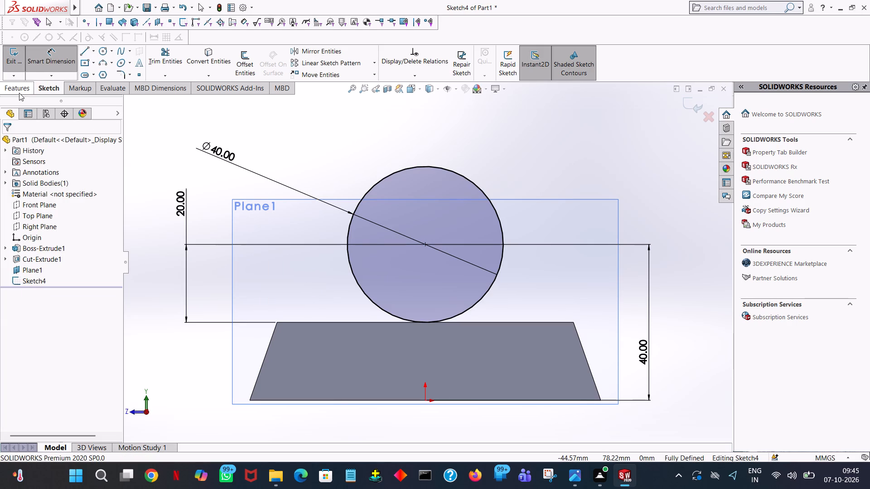
# Extrude the 40 mm circle 44 mm blind in the reversed direction, so the cylinder lies over the base.
pyautogui.click(21, 90)
pyautogui.click(19, 72)
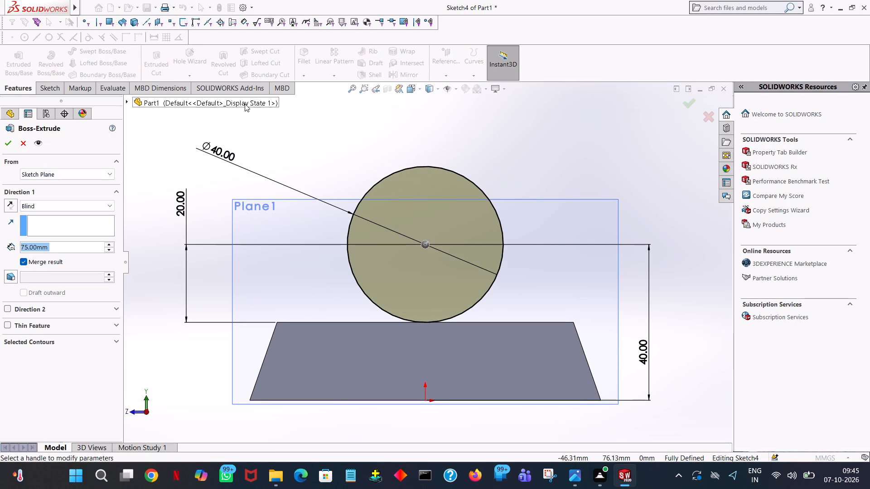
pyautogui.moveTo(252, 109); pyautogui.dragTo(261, 113, button='middle')
pyautogui.moveTo(332, 129); pyautogui.dragTo(395, 129, button='middle')
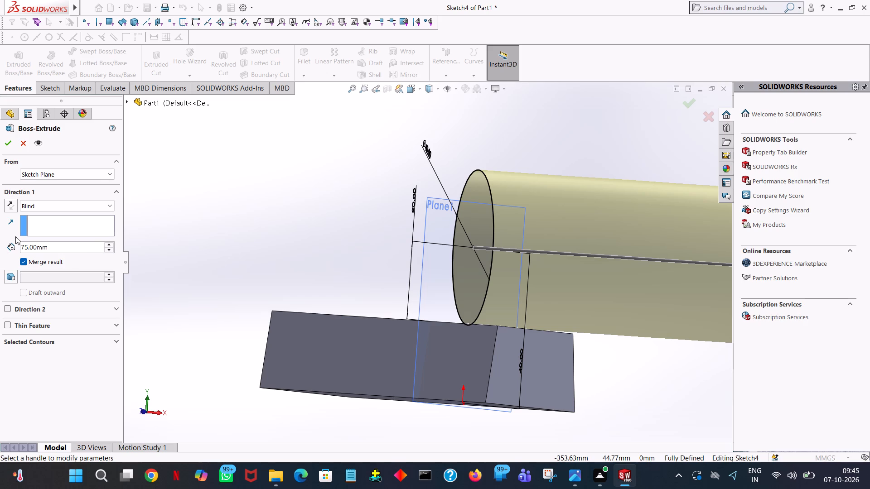
pyautogui.click(12, 208)
pyautogui.moveTo(280, 244); pyautogui.dragTo(271, 289, button='middle')
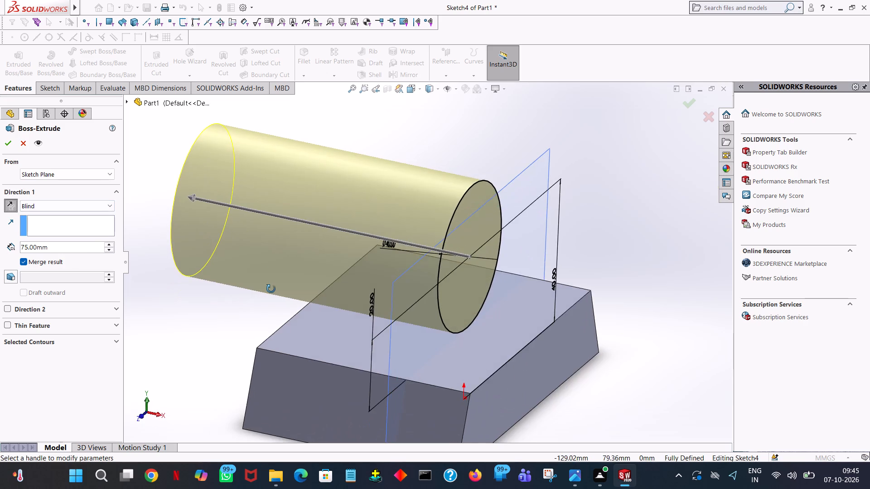
pyautogui.moveTo(271, 289); pyautogui.dragTo(208, 264, button='middle')
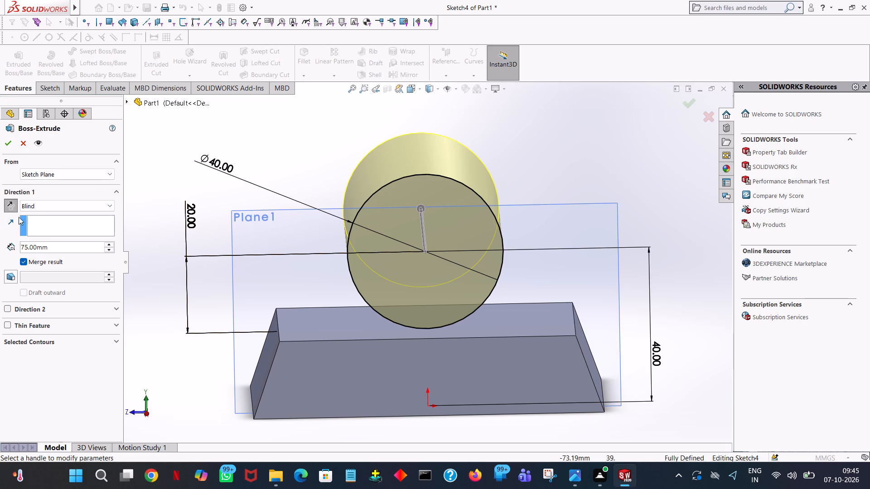
pyautogui.doubleClick(65, 246)
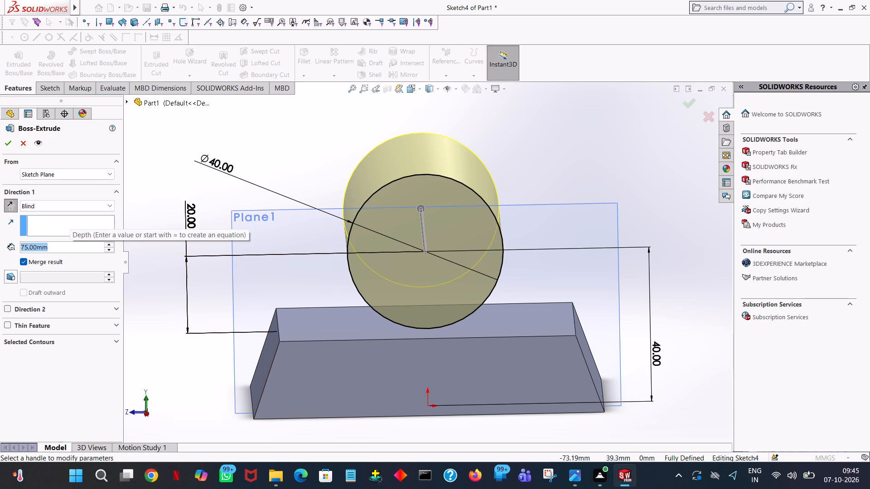
pyautogui.write('44')
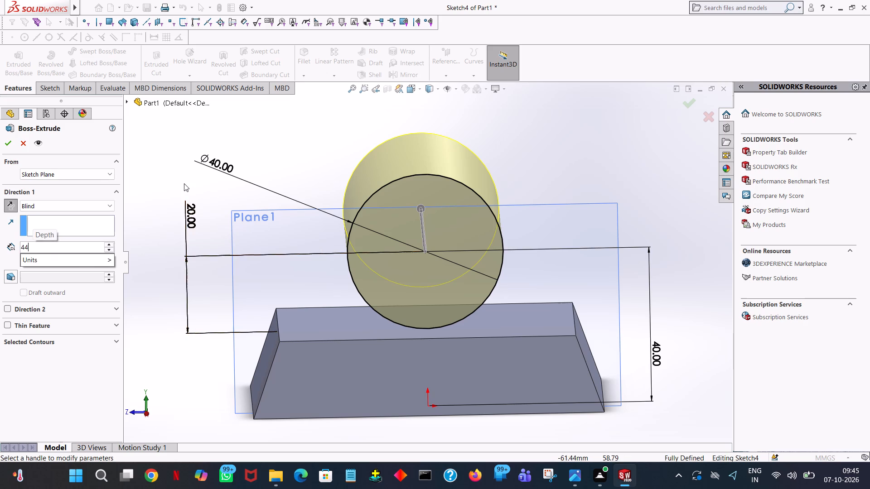
pyautogui.click(184, 184)
pyautogui.moveTo(190, 190); pyautogui.dragTo(278, 201, button='middle')
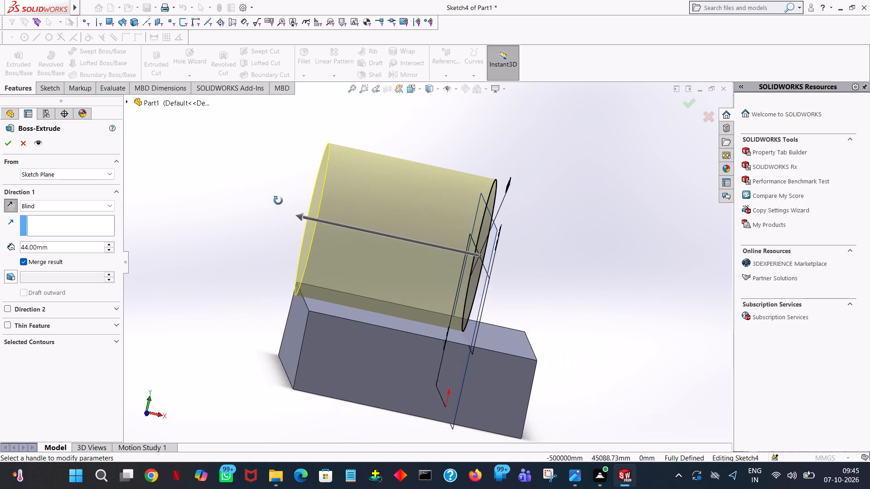
pyautogui.moveTo(278, 201); pyautogui.dragTo(275, 200, button='middle')
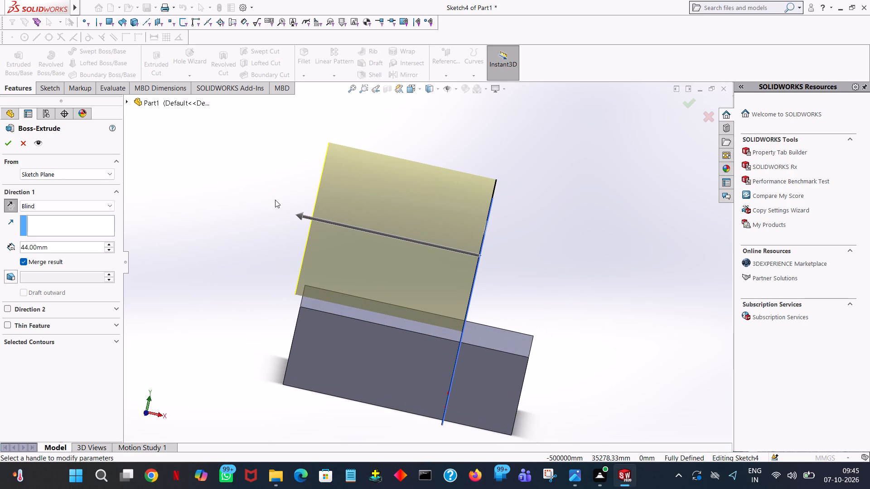
pyautogui.click(9, 149)
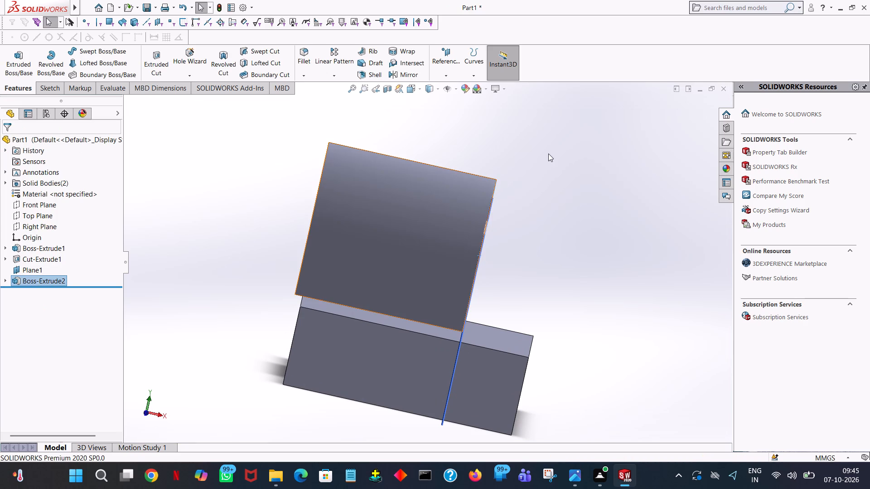
pyautogui.click(549, 154)
# Hide Plane1 in the model.
pyautogui.moveTo(567, 189); pyautogui.dragTo(459, 178, button='middle')
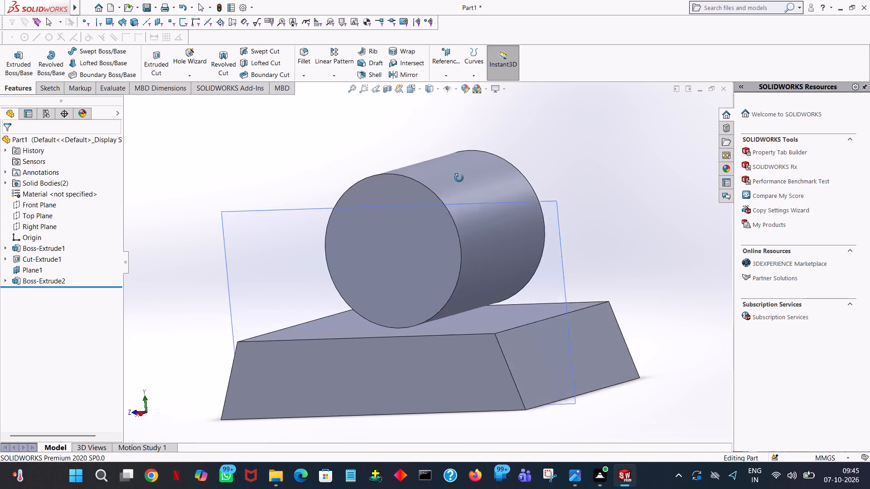
pyautogui.moveTo(459, 178); pyautogui.dragTo(496, 177, button='middle')
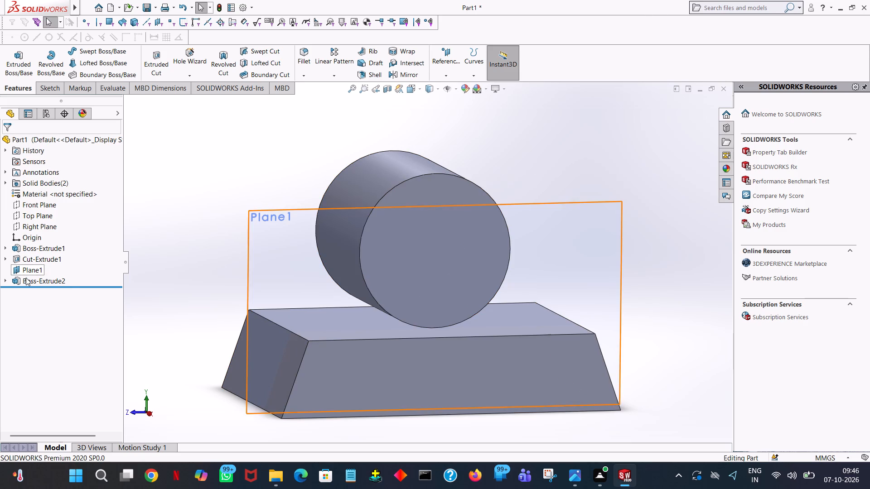
pyautogui.click(31, 271)
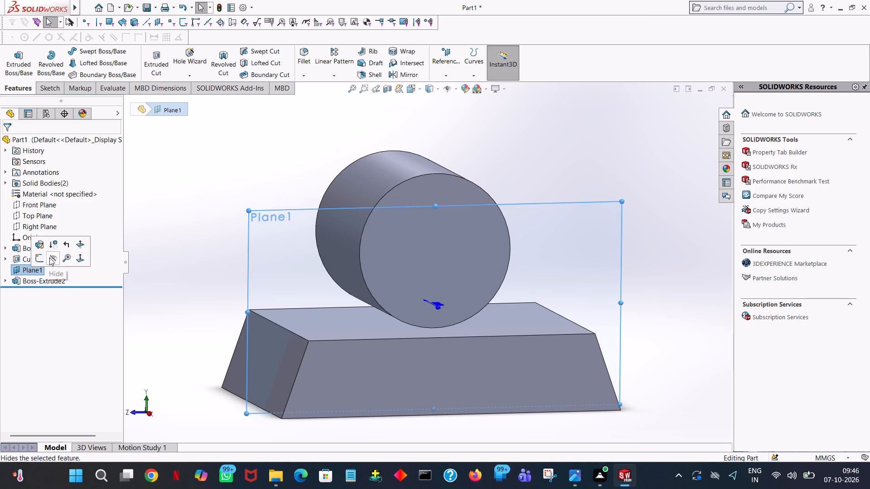
pyautogui.click(50, 258)
pyautogui.click(571, 161)
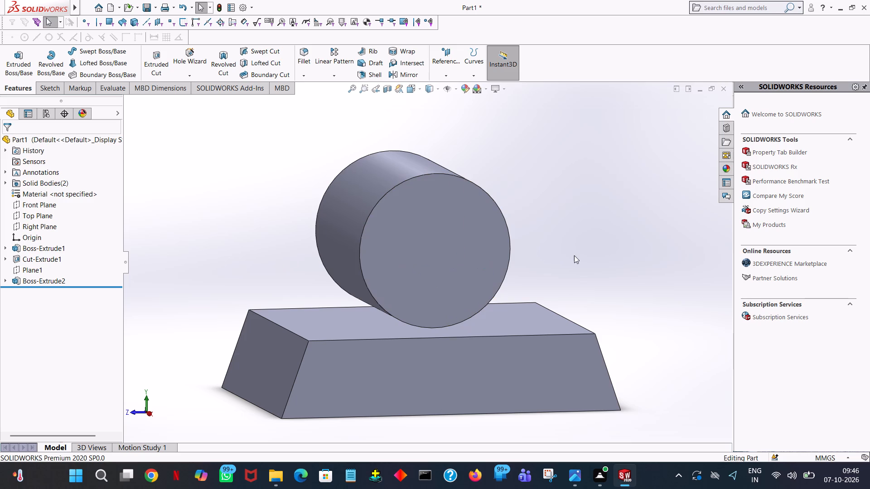
# Start a boss extrude sketch on the base's sloped side face below the cylinder and view it face-on.
pyautogui.moveTo(571, 258); pyautogui.dragTo(578, 260, button='middle')
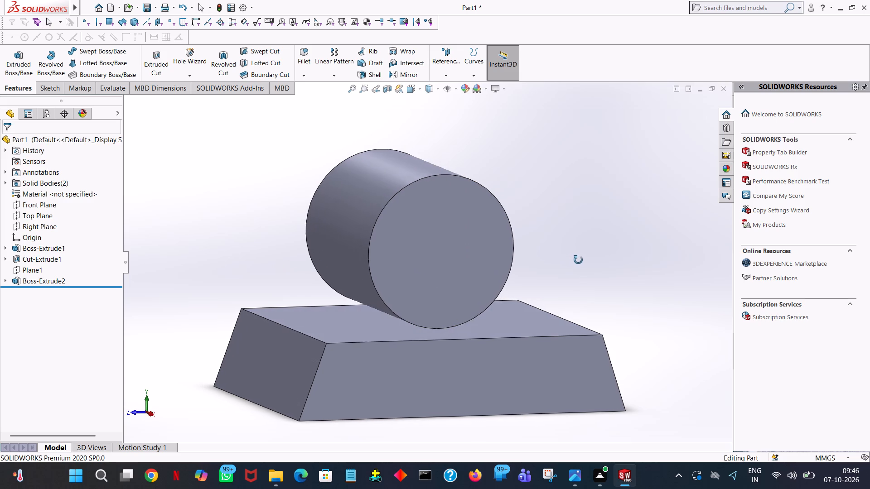
pyautogui.moveTo(578, 260); pyautogui.dragTo(571, 273, button='middle')
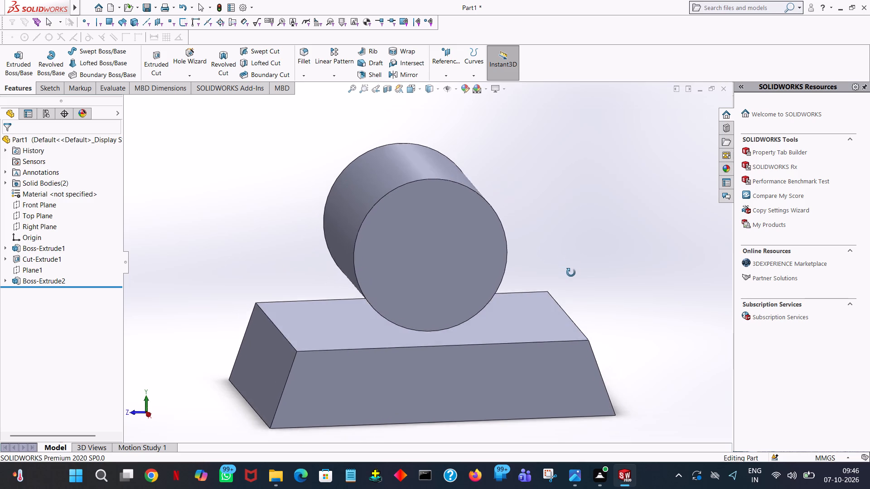
pyautogui.moveTo(571, 273); pyautogui.dragTo(576, 321, button='middle')
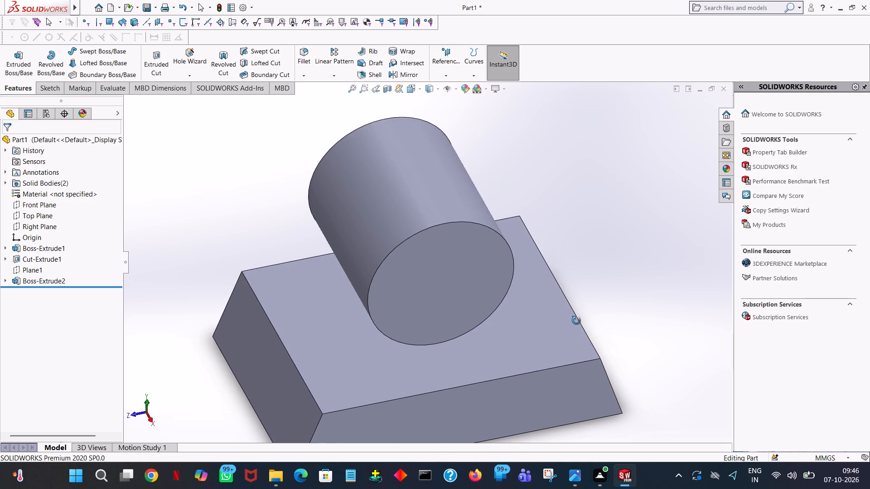
pyautogui.moveTo(576, 321); pyautogui.dragTo(577, 339, button='middle')
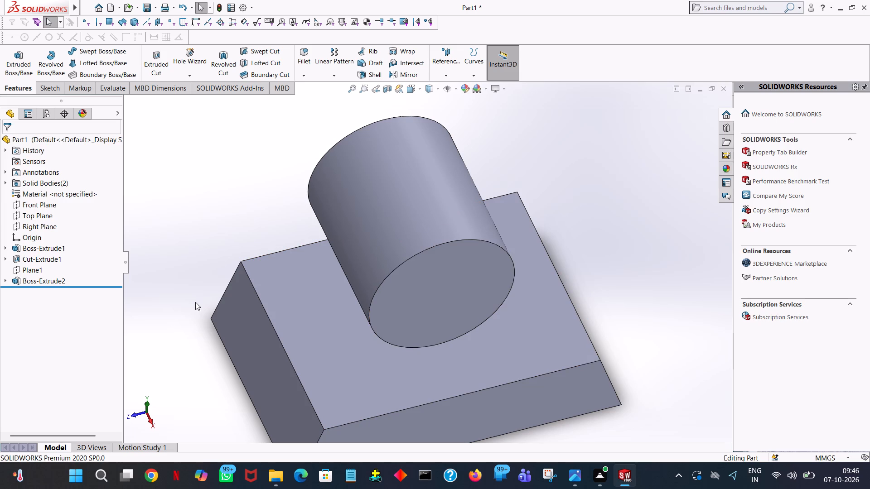
pyautogui.click(17, 61)
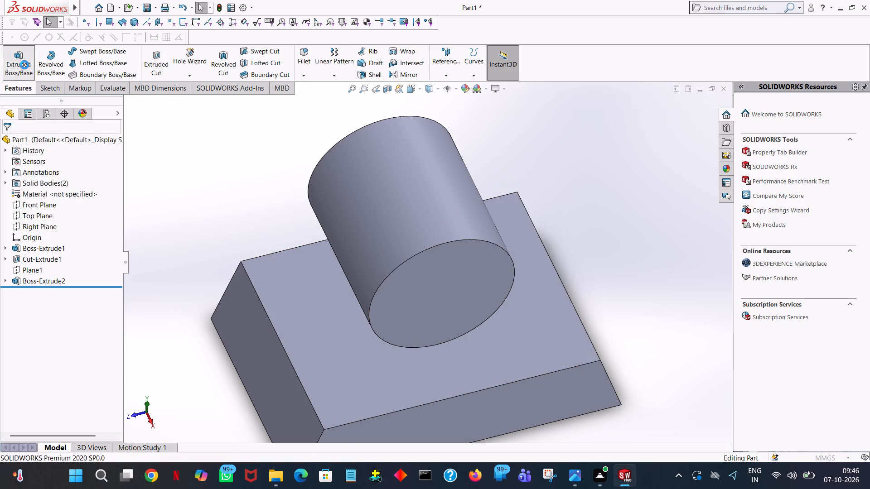
pyautogui.moveTo(587, 271); pyautogui.dragTo(649, 224, button='middle')
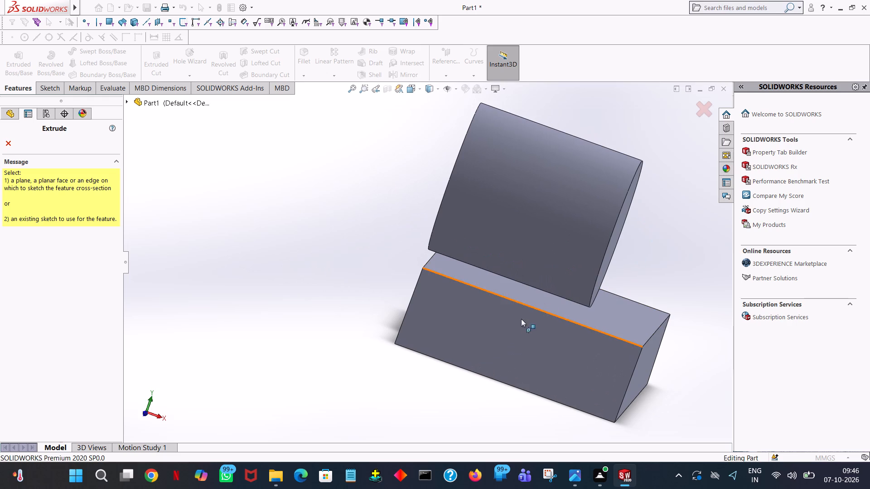
pyautogui.click(499, 341)
pyautogui.press('space')
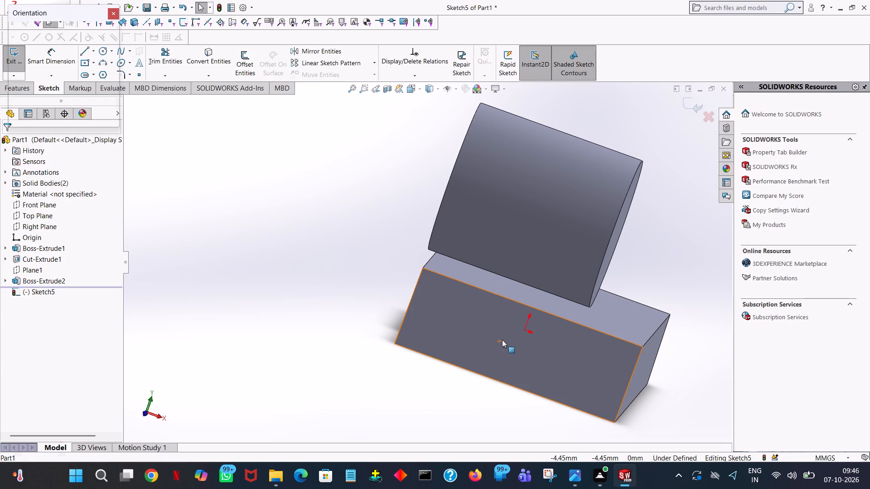
pyautogui.click(114, 68)
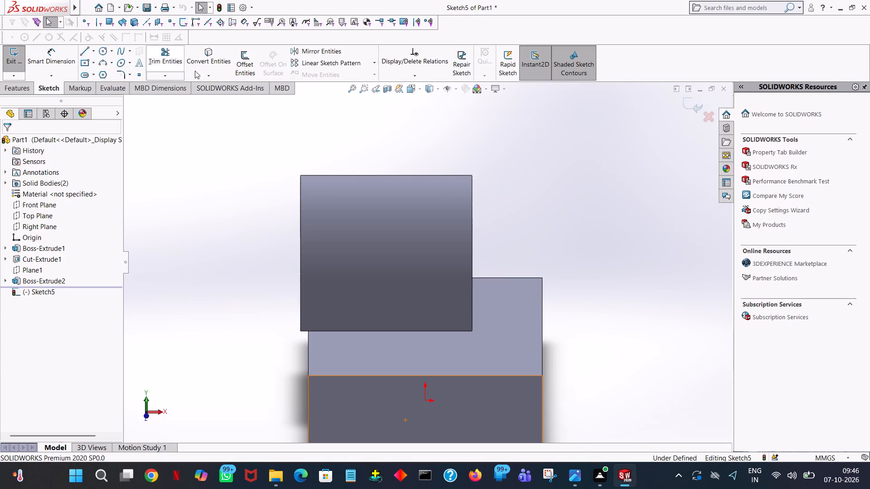
pyautogui.keyDown('ctrl'); pyautogui.moveTo(515, 264); pyautogui.dragTo(517, 262, button='middle'); pyautogui.keyUp('ctrl')
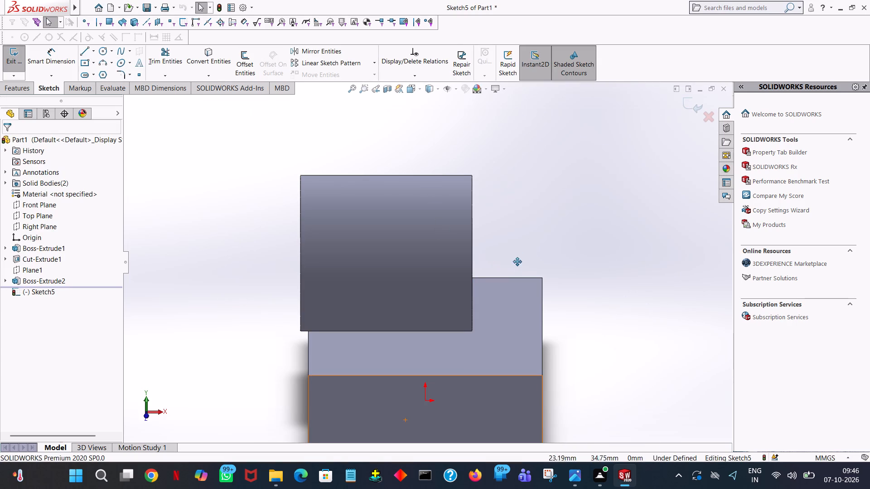
pyautogui.keyDown('ctrl'); pyautogui.moveTo(517, 262); pyautogui.dragTo(539, 208, button='middle'); pyautogui.keyUp('ctrl')
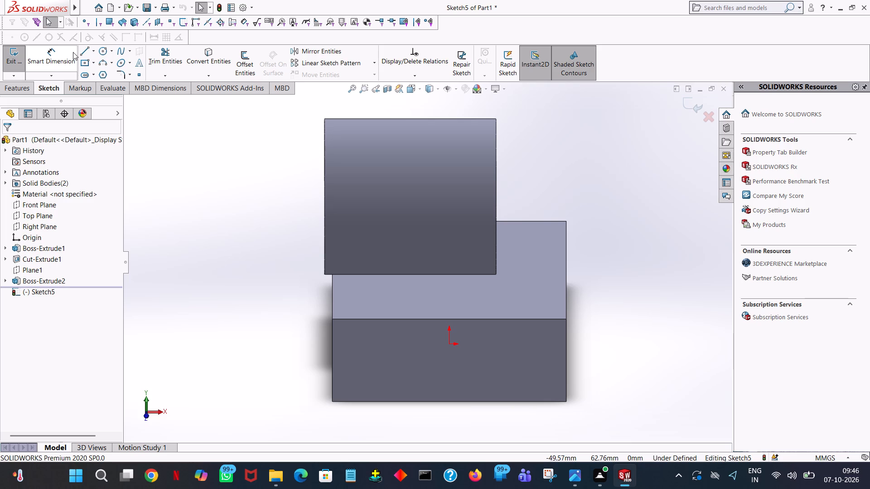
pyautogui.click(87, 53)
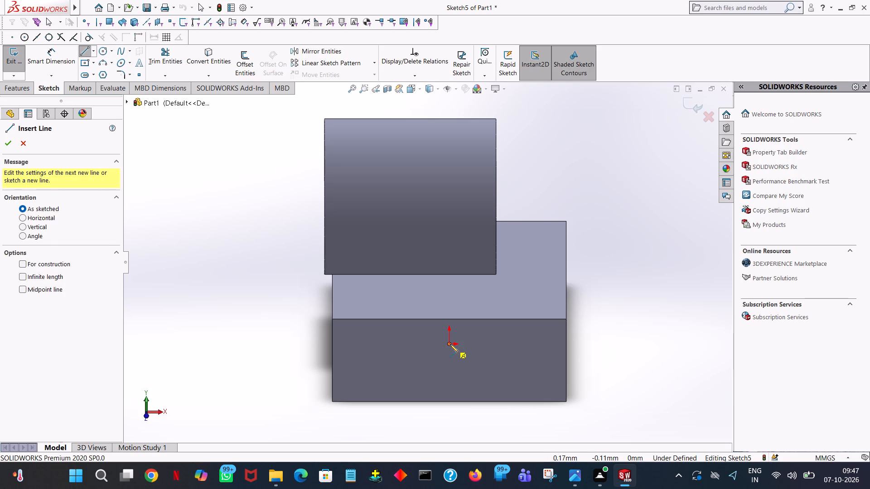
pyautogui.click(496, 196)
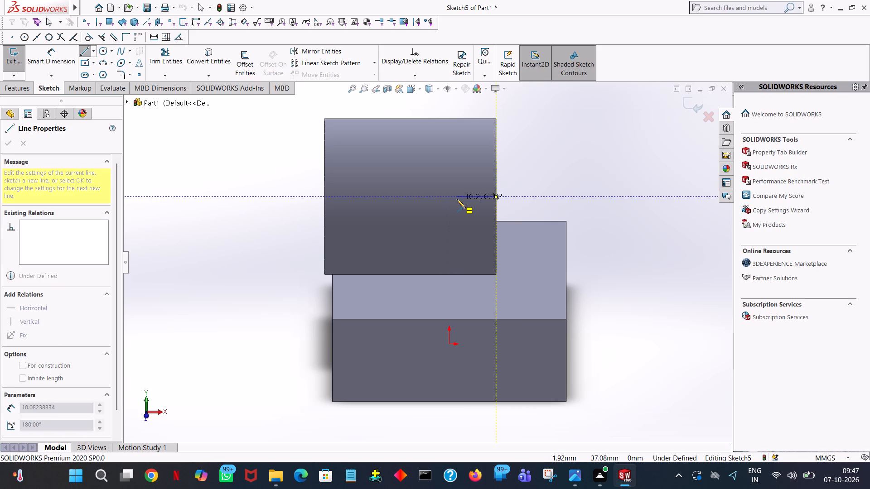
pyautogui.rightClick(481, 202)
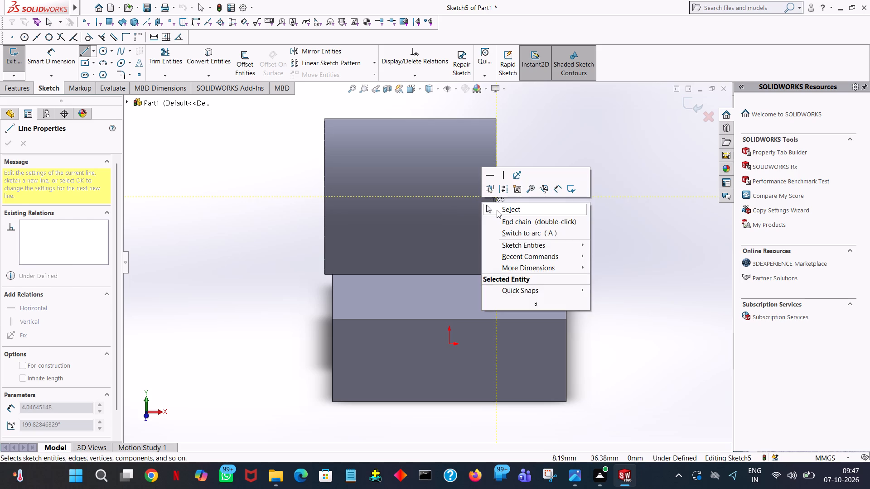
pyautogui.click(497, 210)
# Sketch a vertical line about 32.6 mm long from the cylinder's lower corner at its Plane1 end to the base's bottom edge.
pyautogui.click(82, 47)
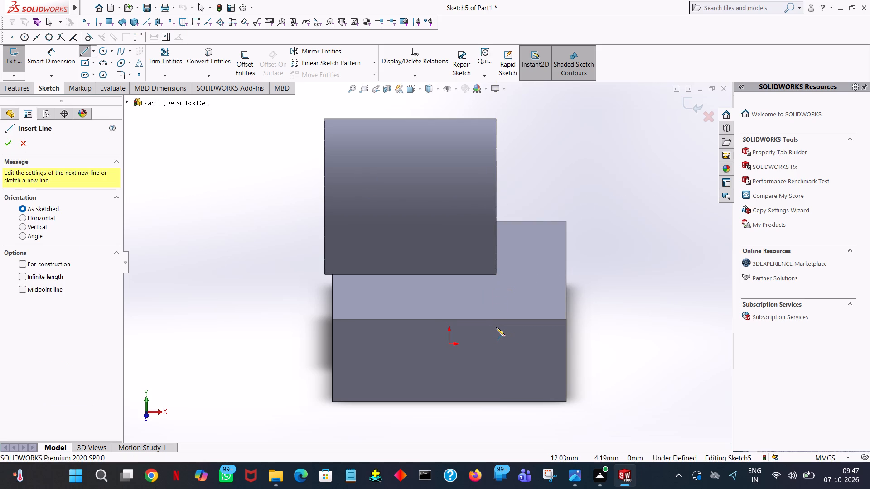
pyautogui.click(496, 274)
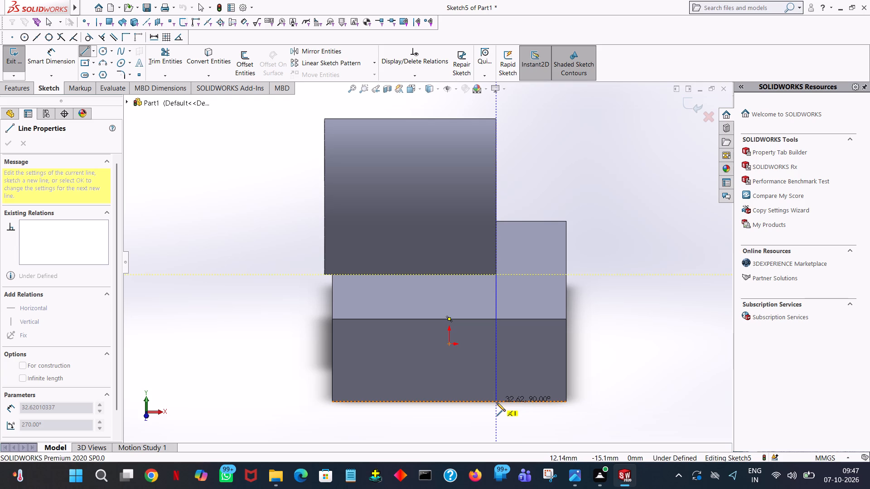
pyautogui.click(497, 401)
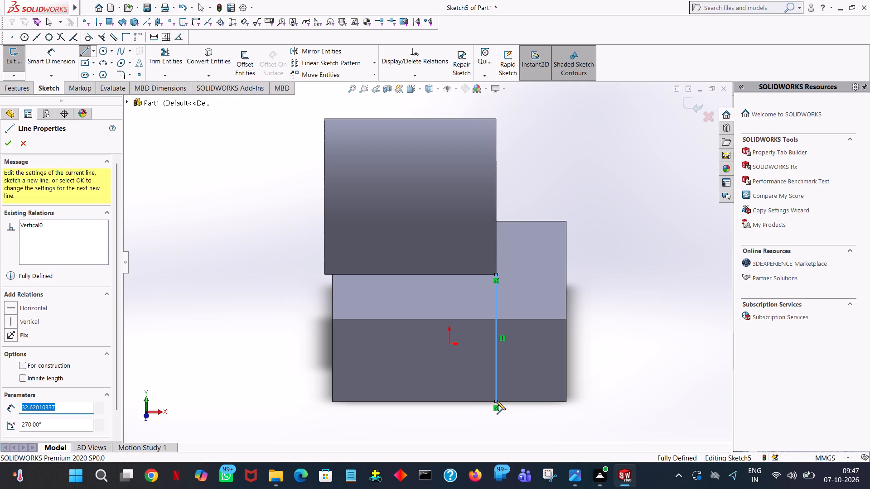
pyautogui.rightClick(497, 401)
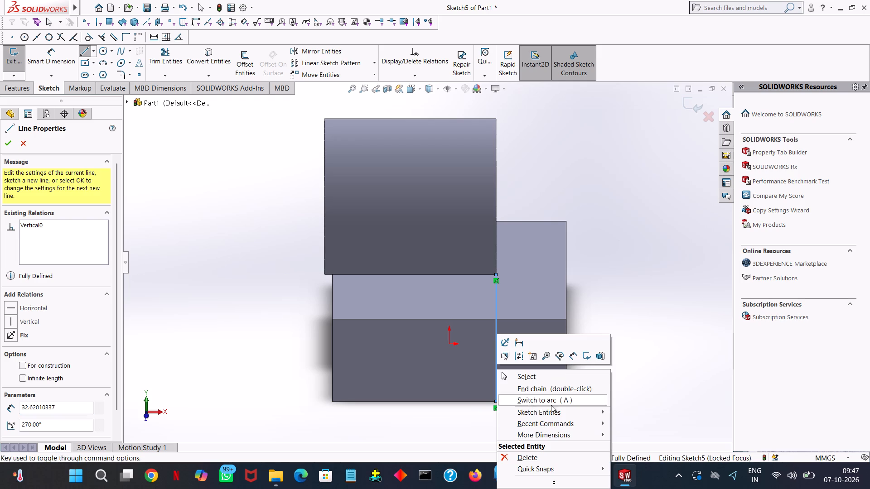
pyautogui.click(554, 376)
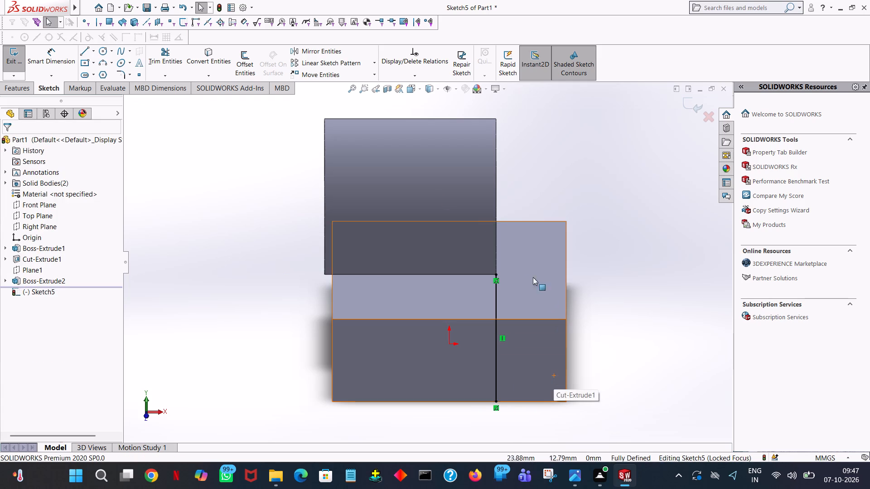
# Sketch a 10 mm horizontal line along the cylinder's lower edge, starting at the corner of its far end from Plane1.
pyautogui.click(81, 51)
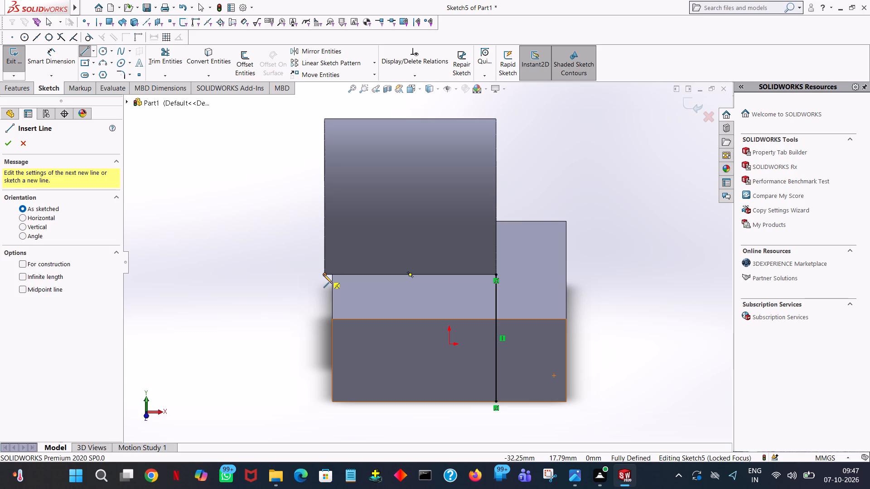
pyautogui.click(324, 274)
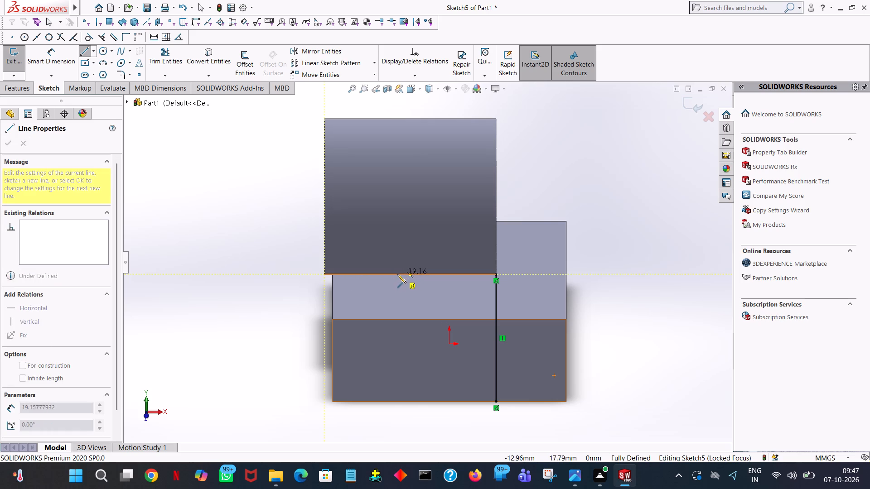
pyautogui.click(378, 274)
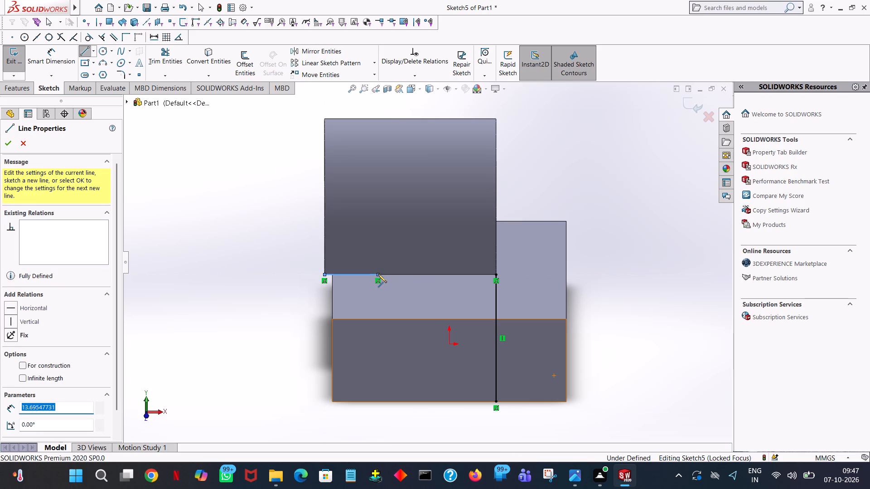
pyautogui.write('10')
pyautogui.press('Return')
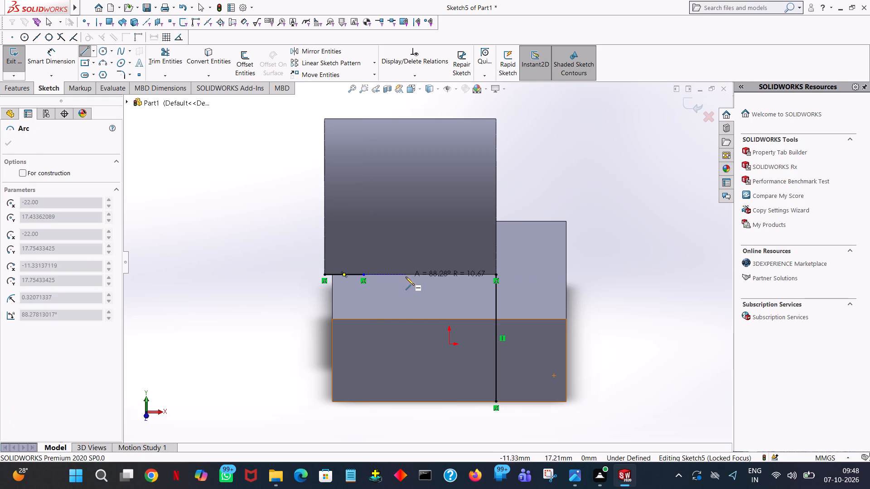
# Trim away the 10 mm horizontal line on the cylinder's lower edge at its far end from Plane1.
pyautogui.rightClick(392, 291)
pyautogui.click(410, 301)
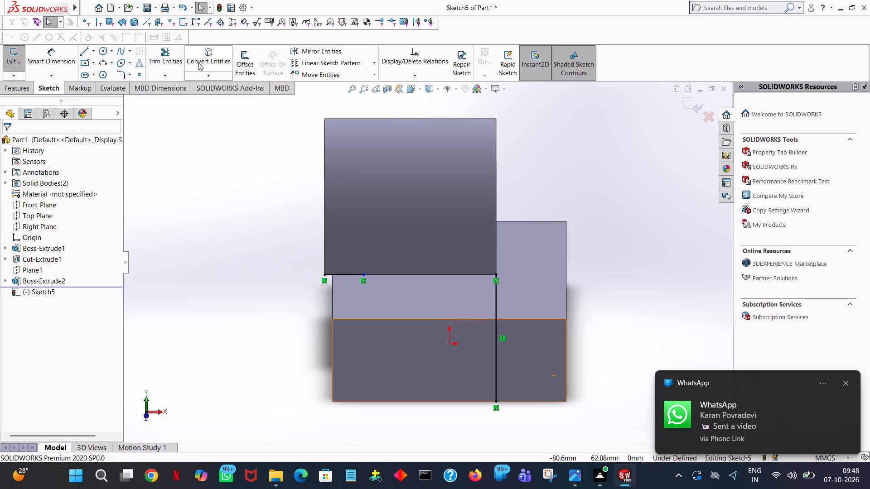
pyautogui.click(172, 65)
pyautogui.click(352, 274)
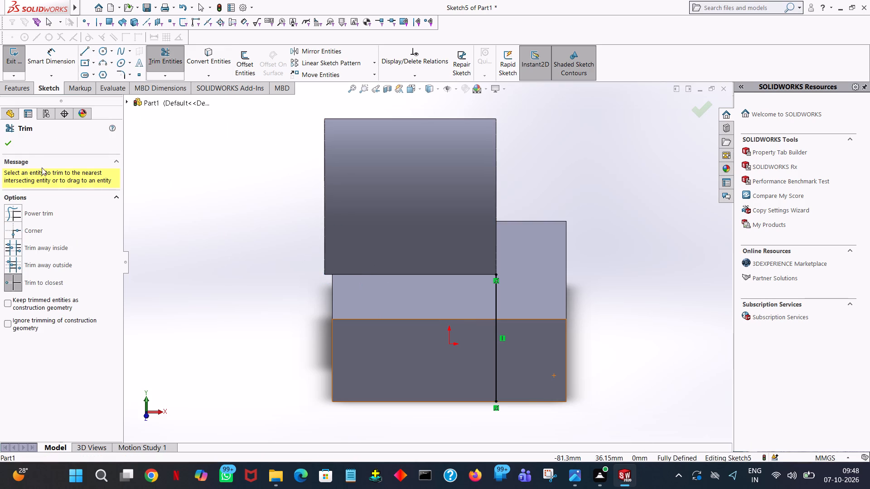
pyautogui.click(7, 145)
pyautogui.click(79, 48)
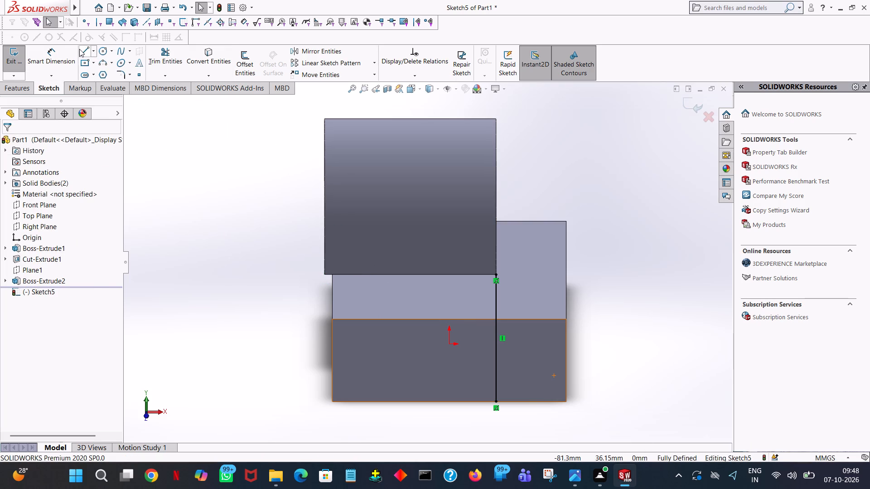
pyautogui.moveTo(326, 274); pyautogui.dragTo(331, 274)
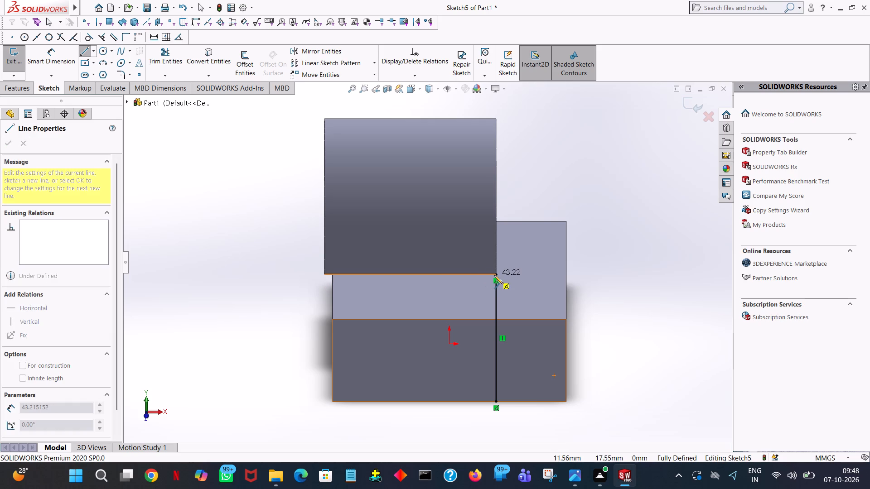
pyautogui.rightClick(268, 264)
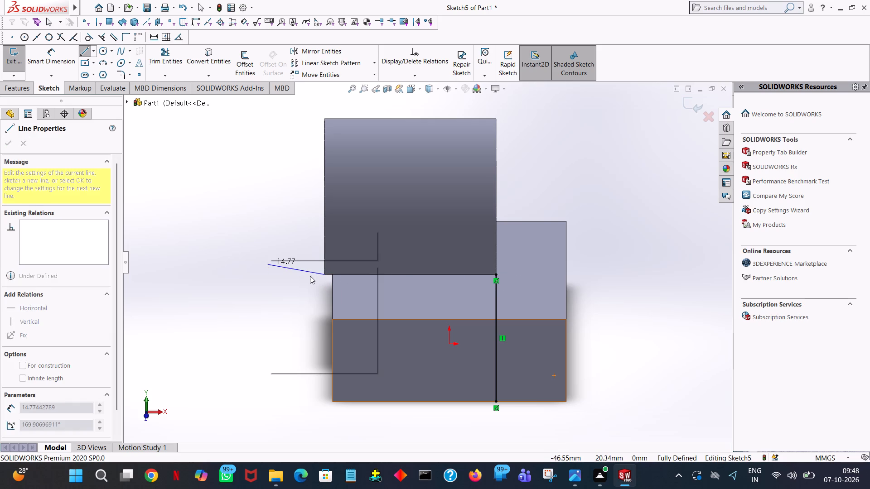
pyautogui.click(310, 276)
# Trim away the vertical line between the cylinder's lower corner at its Plane1 end and the base's bottom edge.
pyautogui.click(166, 56)
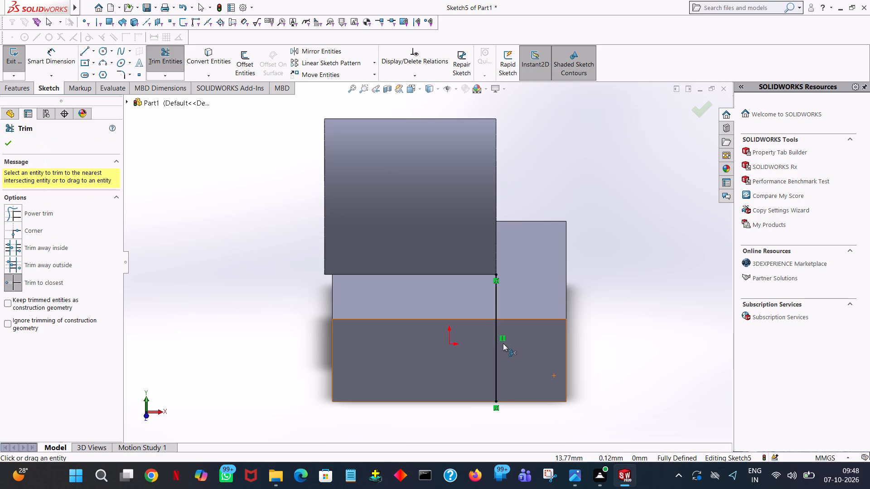
pyautogui.click(494, 336)
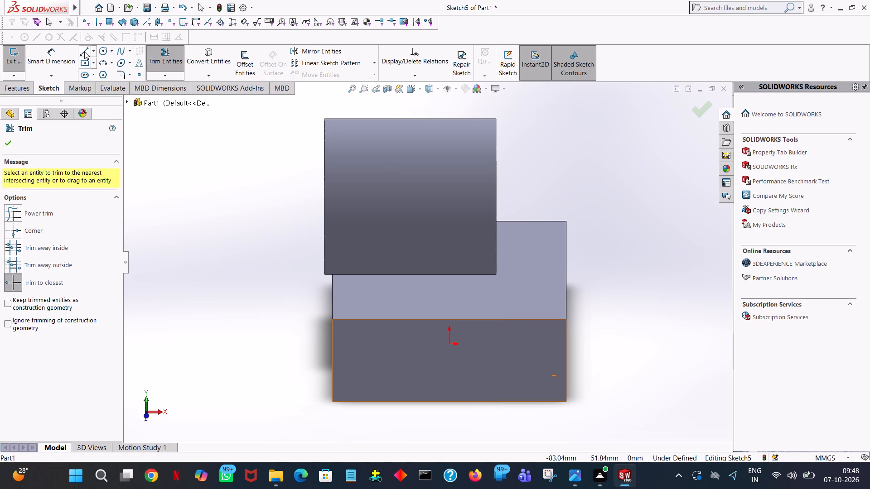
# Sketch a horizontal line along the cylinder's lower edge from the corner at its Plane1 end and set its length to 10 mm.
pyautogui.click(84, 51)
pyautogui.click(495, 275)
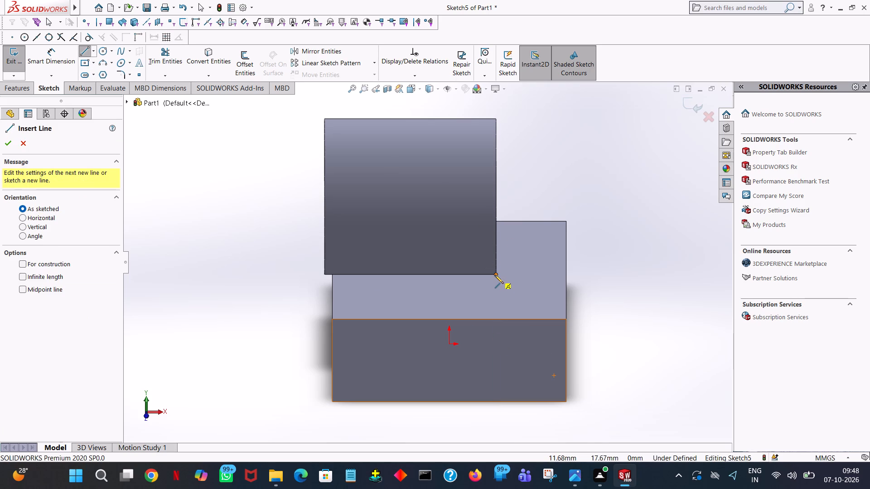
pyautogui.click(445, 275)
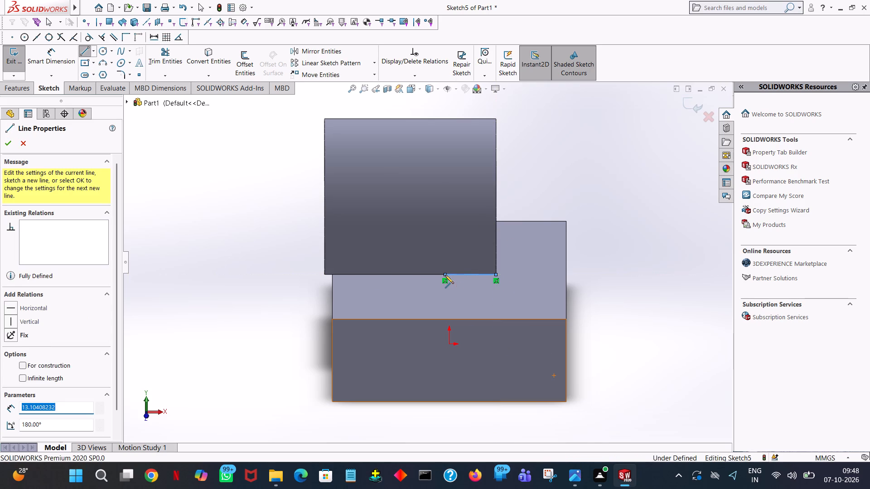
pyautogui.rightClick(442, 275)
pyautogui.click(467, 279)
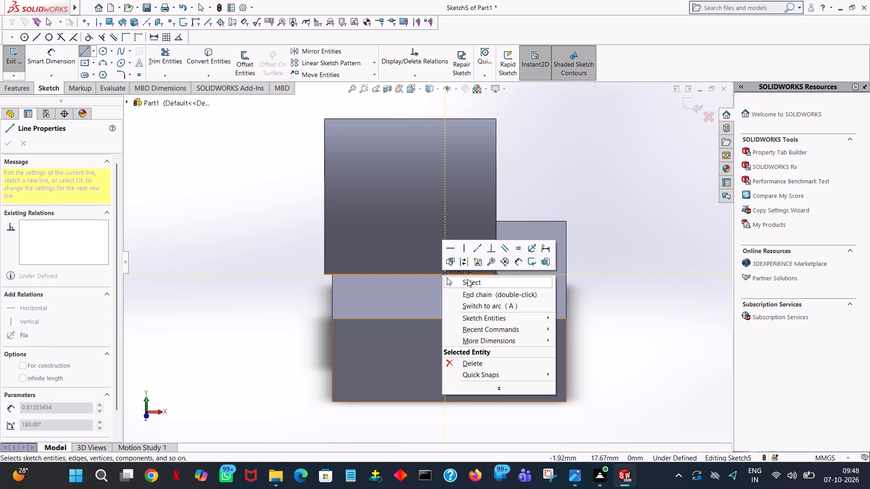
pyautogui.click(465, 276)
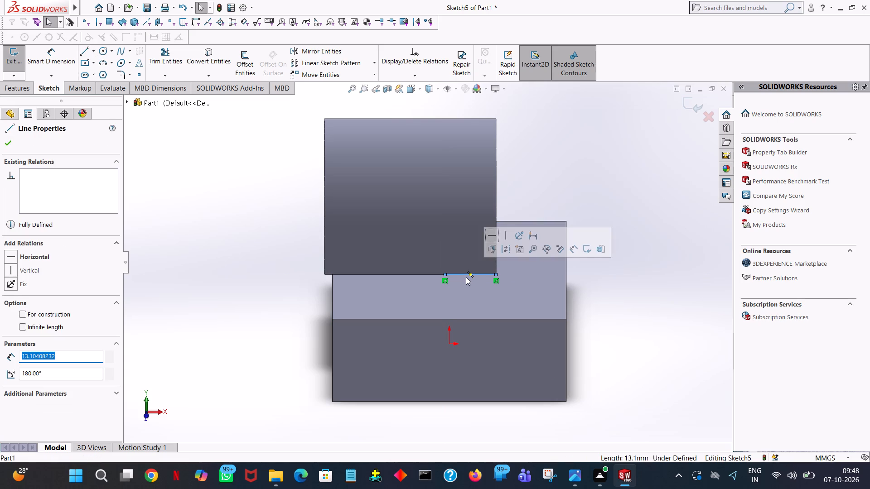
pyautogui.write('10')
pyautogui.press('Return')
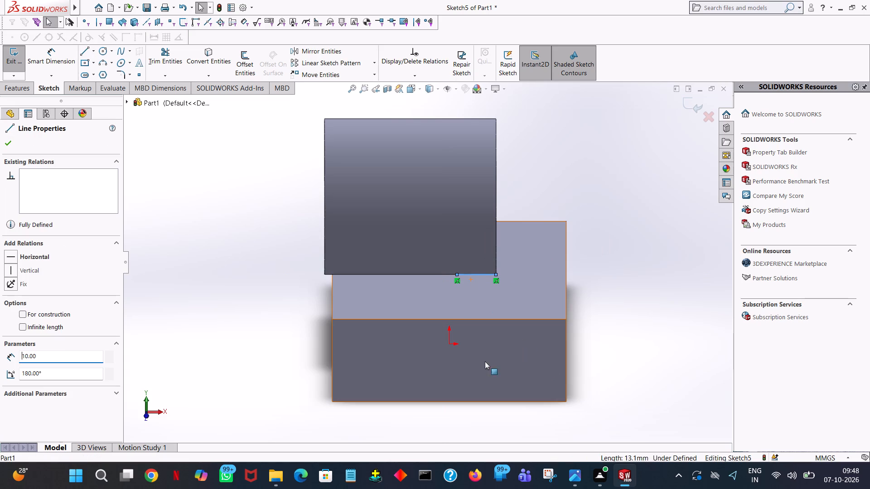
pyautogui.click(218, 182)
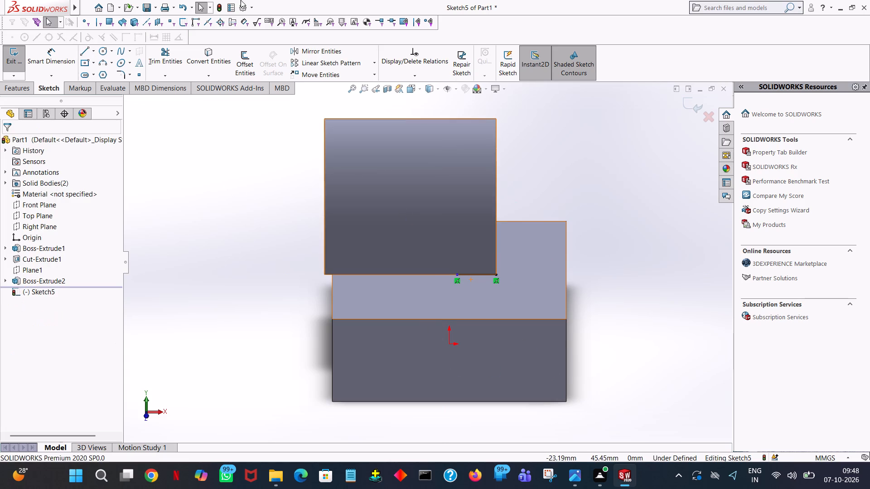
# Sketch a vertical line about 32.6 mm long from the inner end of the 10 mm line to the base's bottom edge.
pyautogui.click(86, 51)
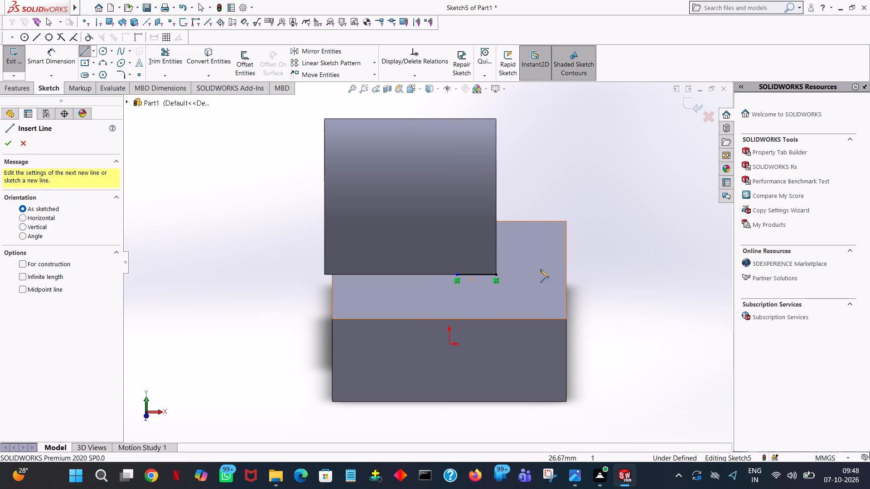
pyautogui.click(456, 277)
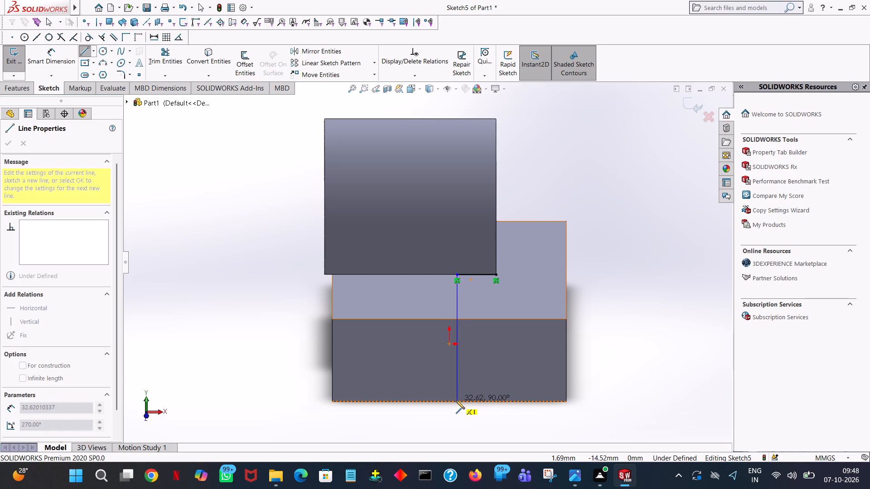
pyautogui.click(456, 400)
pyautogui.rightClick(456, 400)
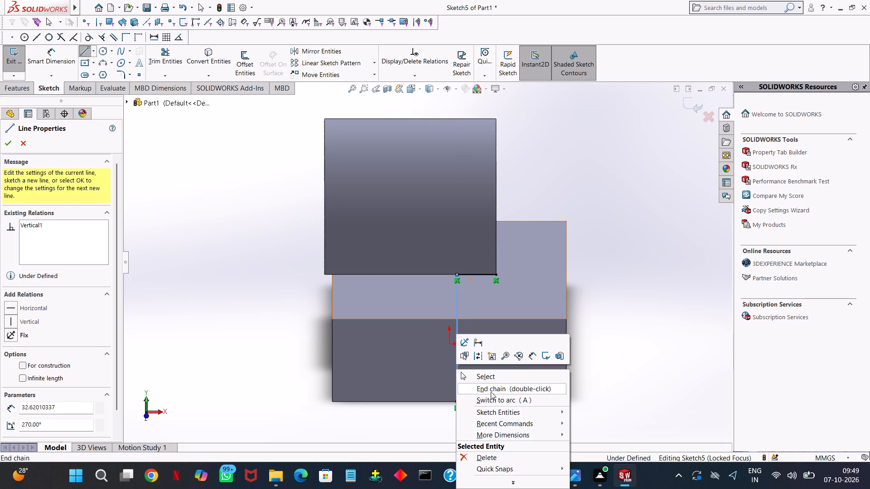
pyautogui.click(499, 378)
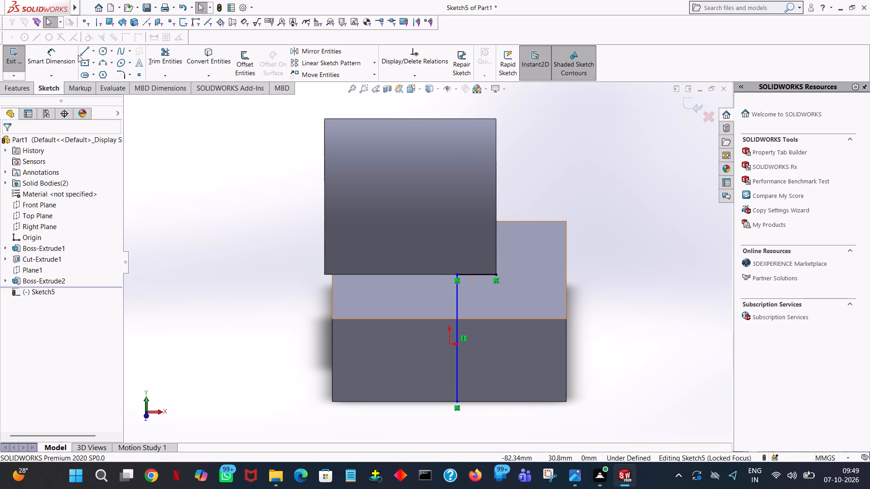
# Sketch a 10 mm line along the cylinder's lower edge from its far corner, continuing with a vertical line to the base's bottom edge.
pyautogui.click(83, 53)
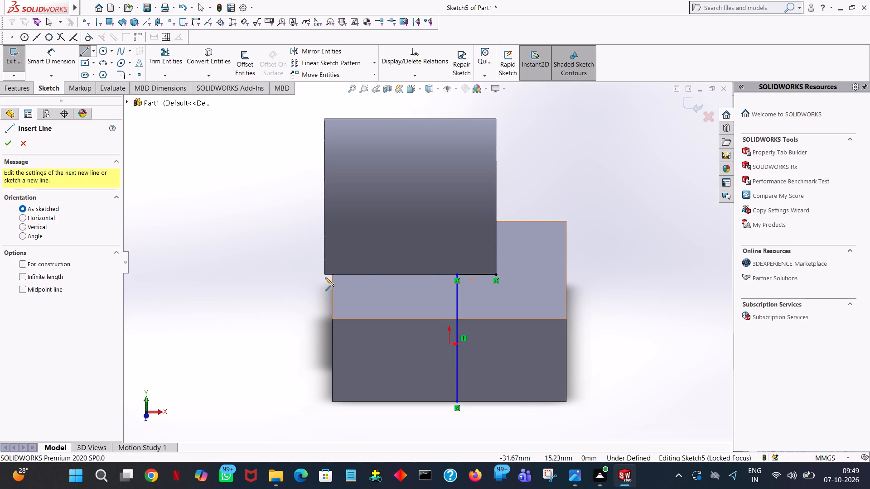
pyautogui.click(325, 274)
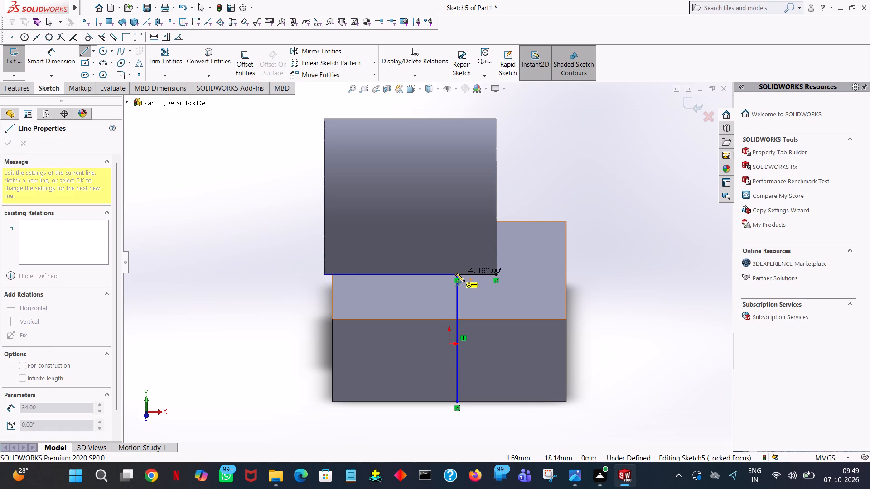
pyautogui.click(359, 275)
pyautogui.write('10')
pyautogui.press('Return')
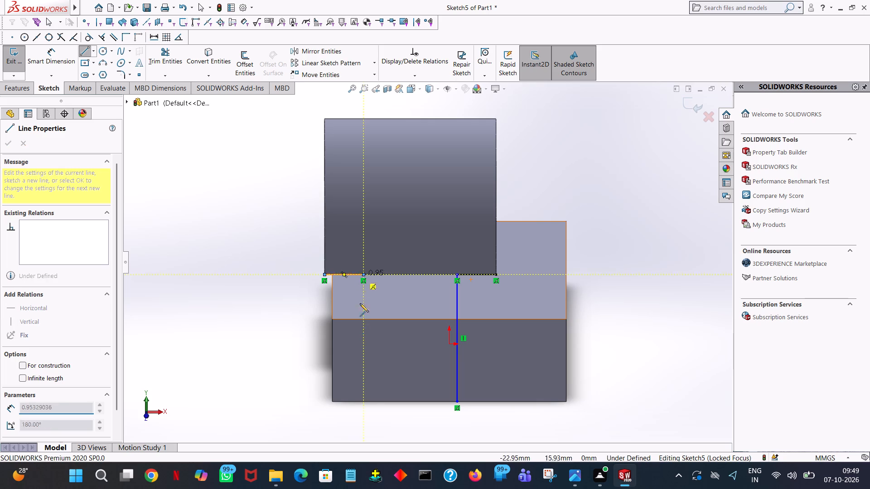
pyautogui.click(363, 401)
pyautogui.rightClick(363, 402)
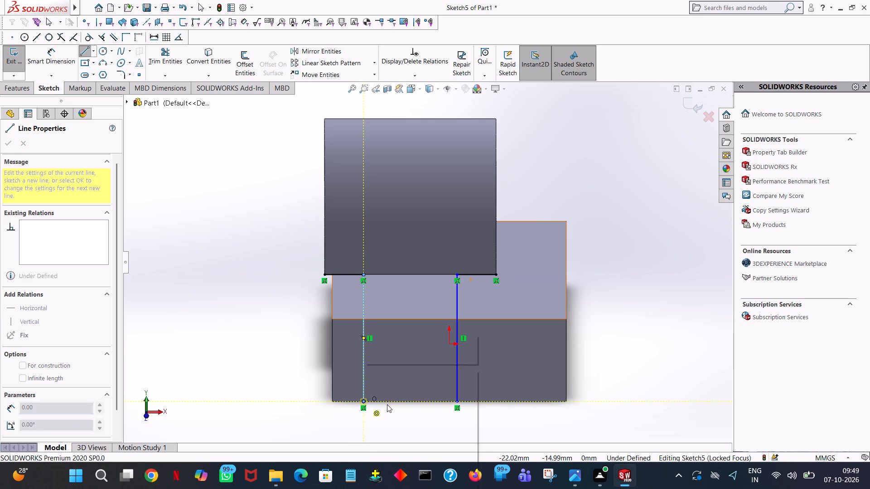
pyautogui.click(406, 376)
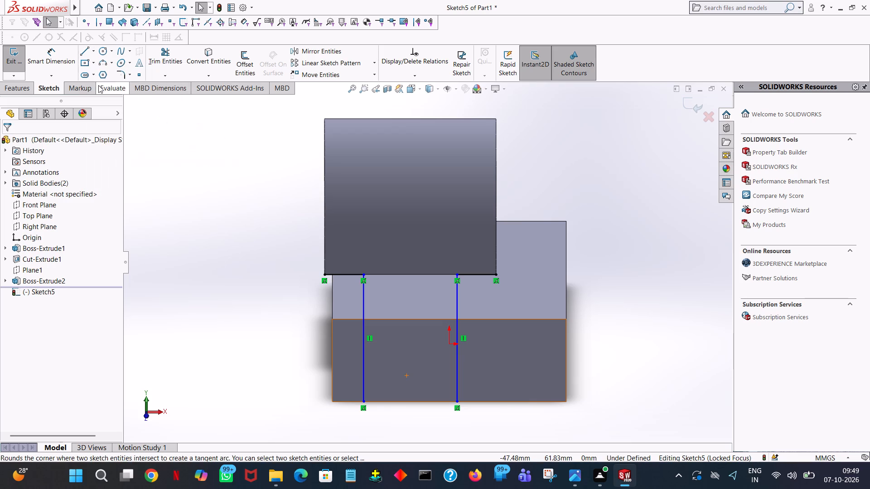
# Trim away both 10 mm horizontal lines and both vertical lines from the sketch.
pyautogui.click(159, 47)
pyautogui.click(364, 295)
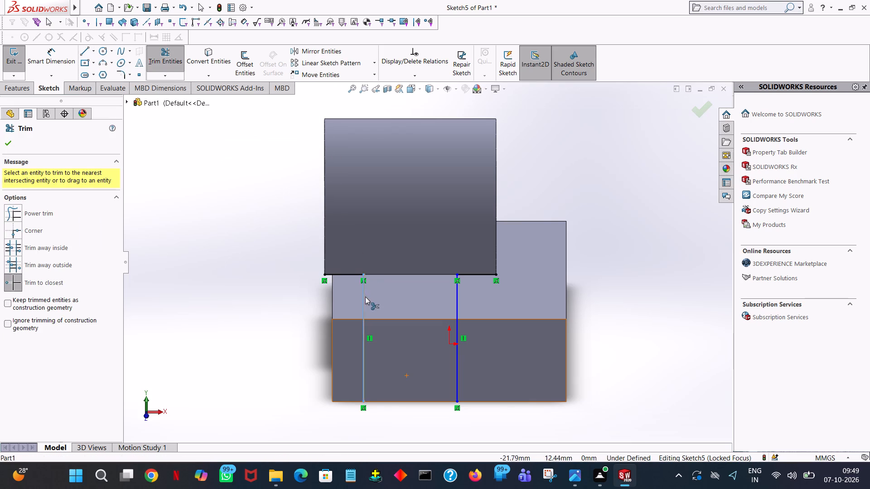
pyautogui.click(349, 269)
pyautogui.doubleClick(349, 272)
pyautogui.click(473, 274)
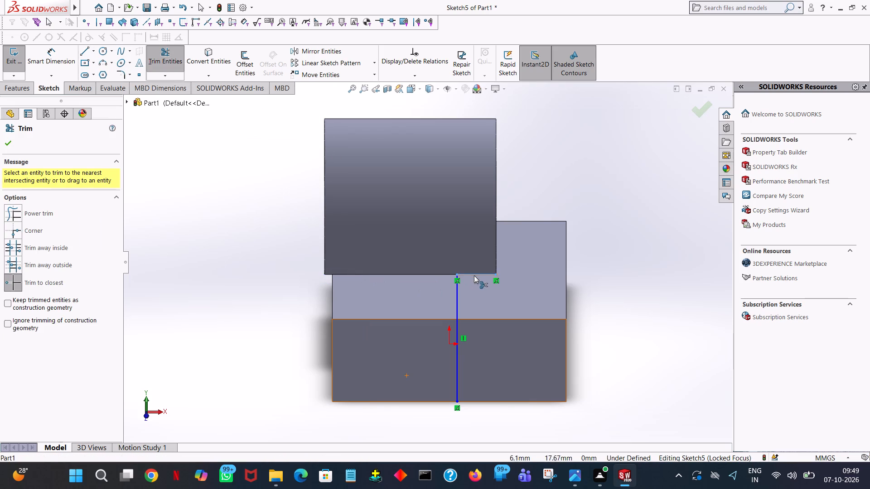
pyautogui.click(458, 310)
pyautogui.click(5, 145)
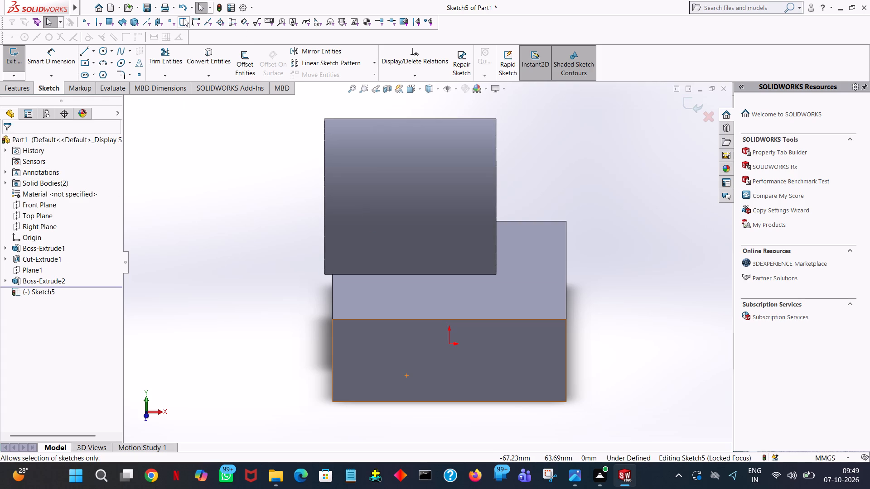
# Exit the emptied sketch on the base's sloped side face.
pyautogui.press('b')
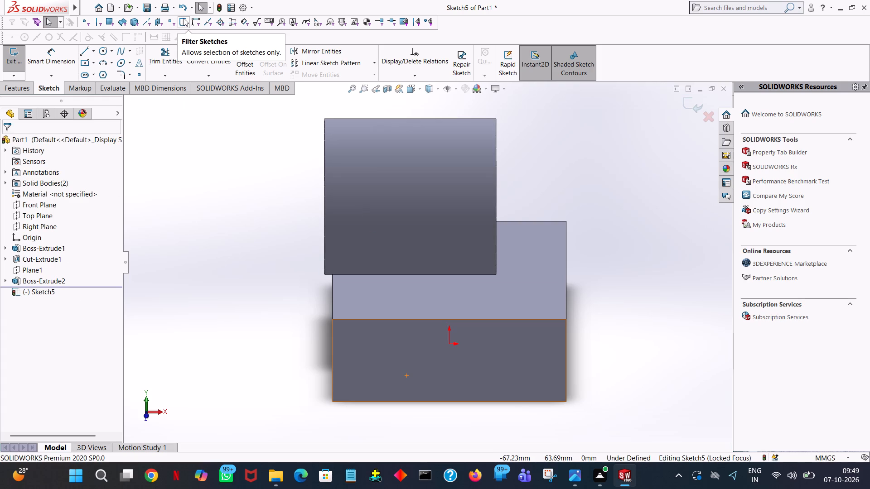
pyautogui.press('space')
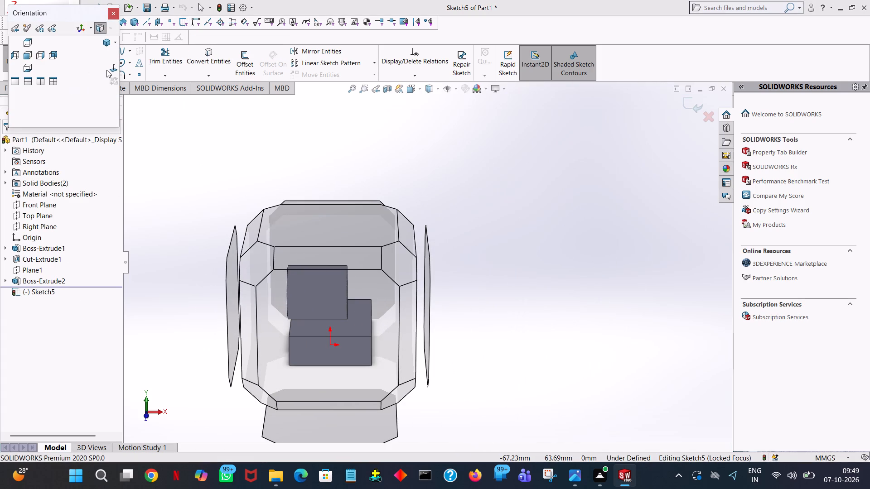
pyautogui.click(113, 70)
pyautogui.click(0, 53)
pyautogui.click(10, 57)
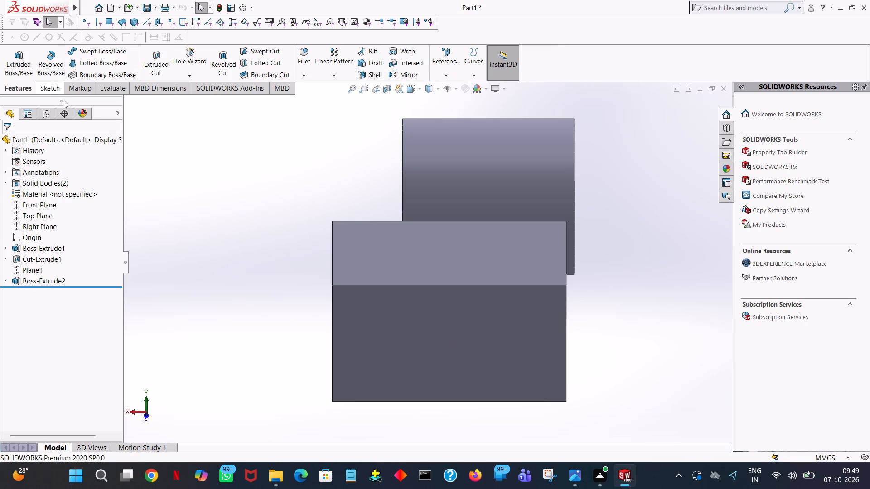
# Create a reference plane parallel to the Right Plane at a 2 mm offset.
pyautogui.moveTo(183, 177); pyautogui.dragTo(156, 243, button='middle')
pyautogui.moveTo(159, 256); pyautogui.dragTo(161, 308, button='middle')
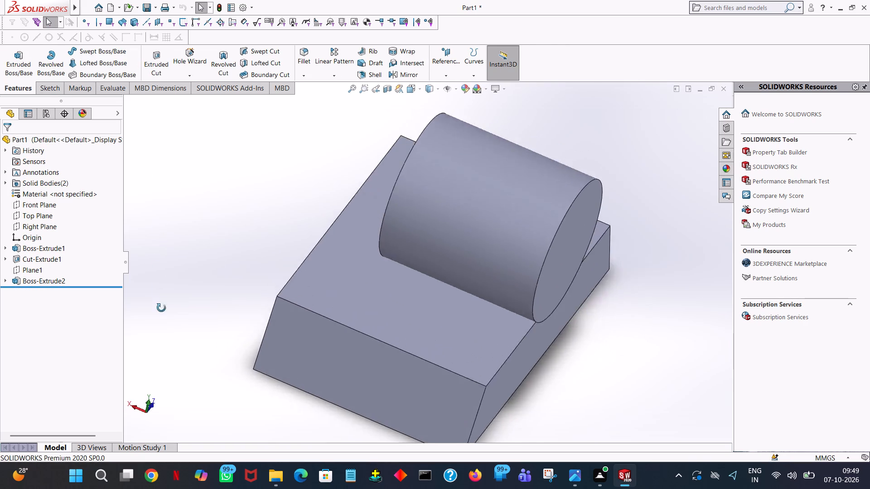
pyautogui.moveTo(161, 308); pyautogui.dragTo(171, 346, button='middle')
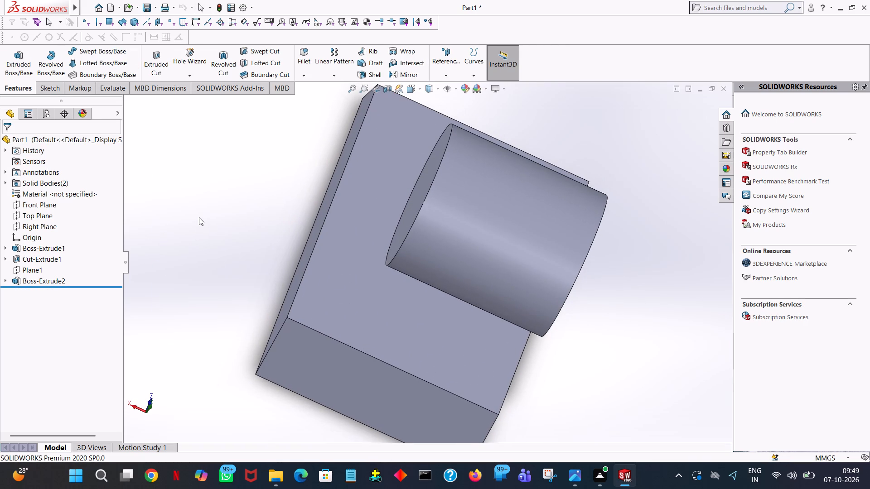
pyautogui.hotkey('ctrl', '7')
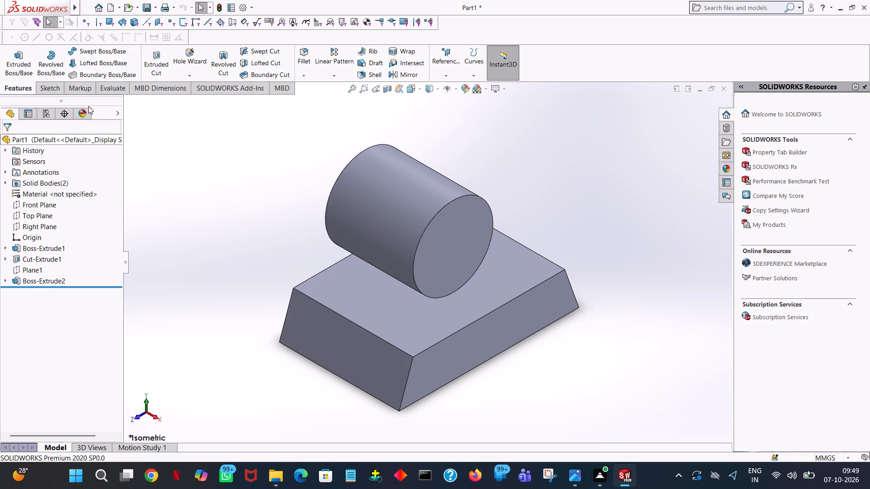
pyautogui.click(10, 84)
pyautogui.click(34, 225)
pyautogui.moveTo(186, 210); pyautogui.dragTo(208, 216, button='middle')
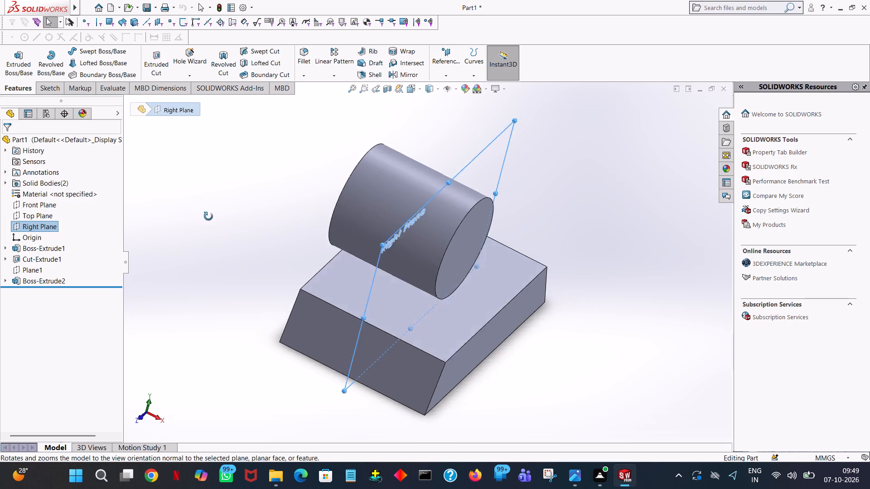
pyautogui.moveTo(208, 216); pyautogui.dragTo(230, 170, button='middle')
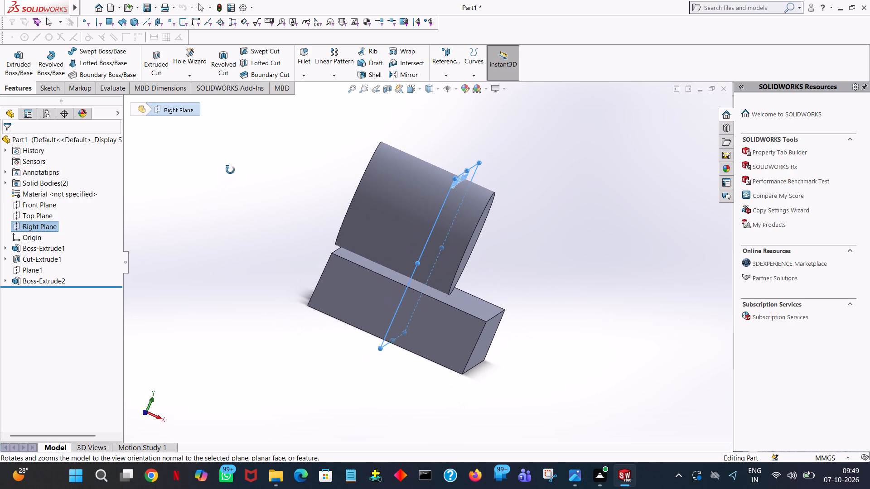
pyautogui.moveTo(230, 170); pyautogui.dragTo(230, 169, button='middle')
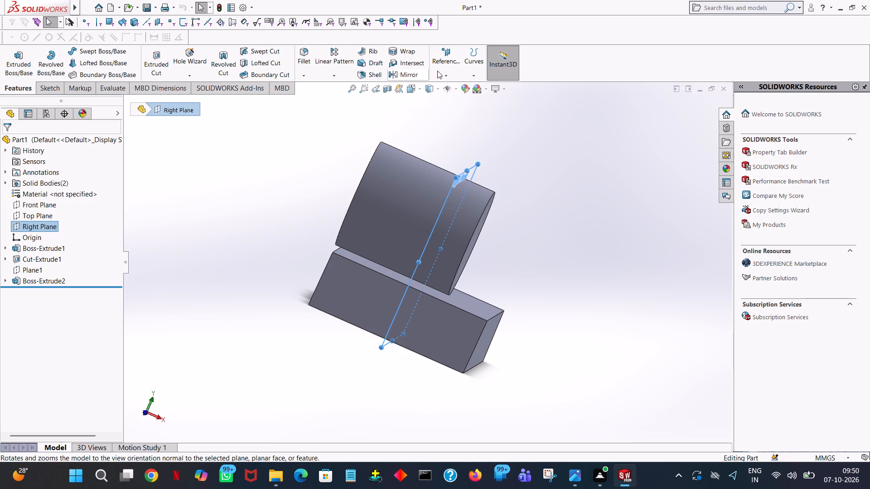
pyautogui.click(449, 78)
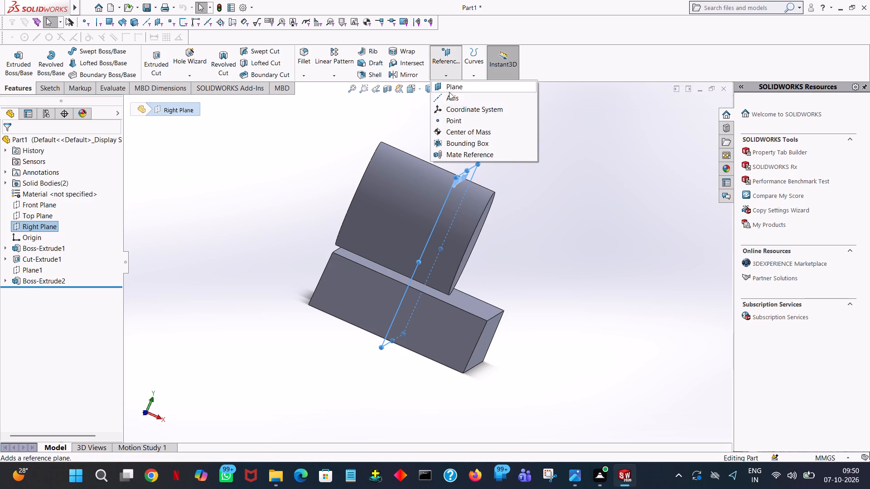
pyautogui.click(452, 91)
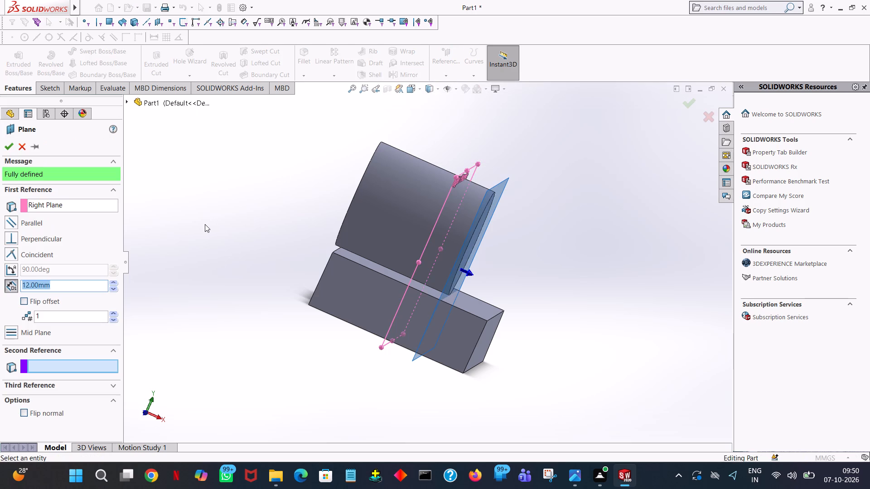
pyautogui.moveTo(204, 228); pyautogui.dragTo(216, 253, button='middle')
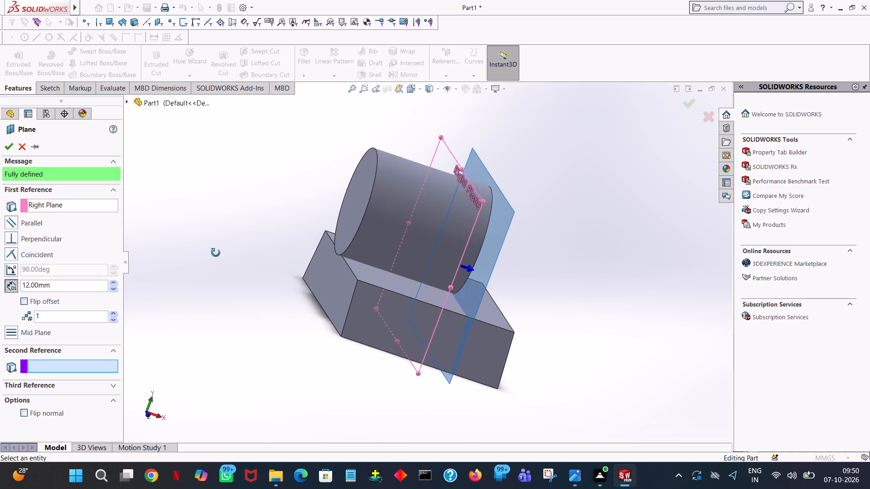
pyautogui.moveTo(216, 253); pyautogui.dragTo(201, 289, button='middle')
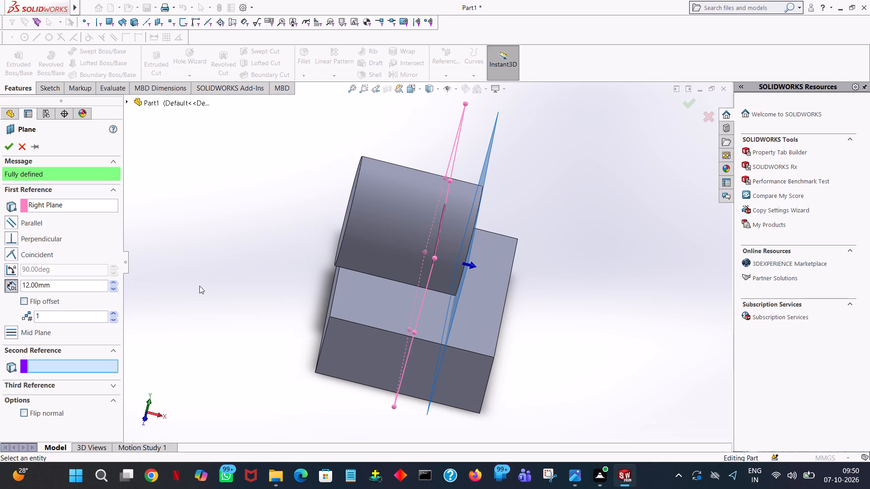
pyautogui.click(60, 289)
pyautogui.write('-10')
pyautogui.click(187, 268)
pyautogui.moveTo(187, 268); pyautogui.dragTo(186, 266, button='middle')
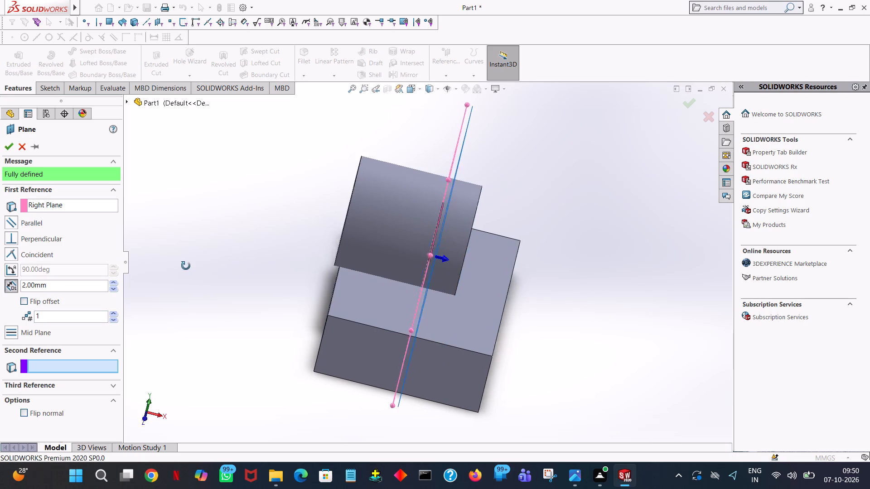
pyautogui.moveTo(186, 266); pyautogui.dragTo(193, 207, button='middle')
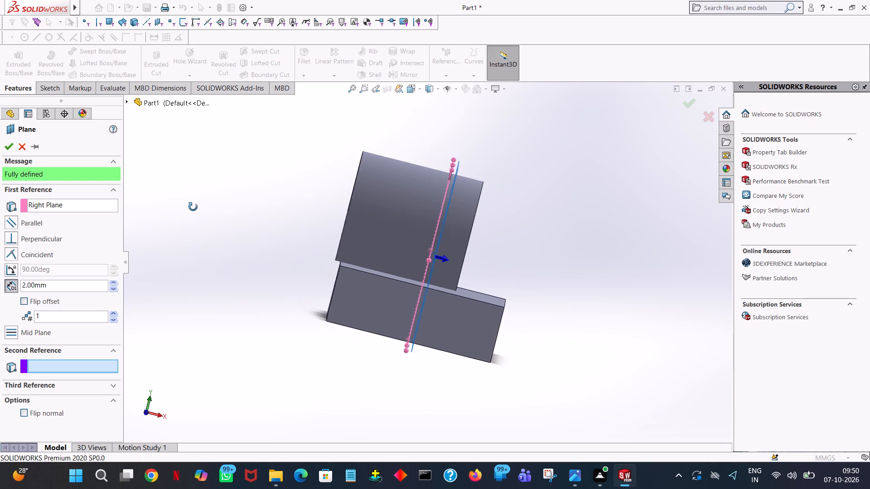
pyautogui.moveTo(193, 207); pyautogui.dragTo(193, 214, button='middle')
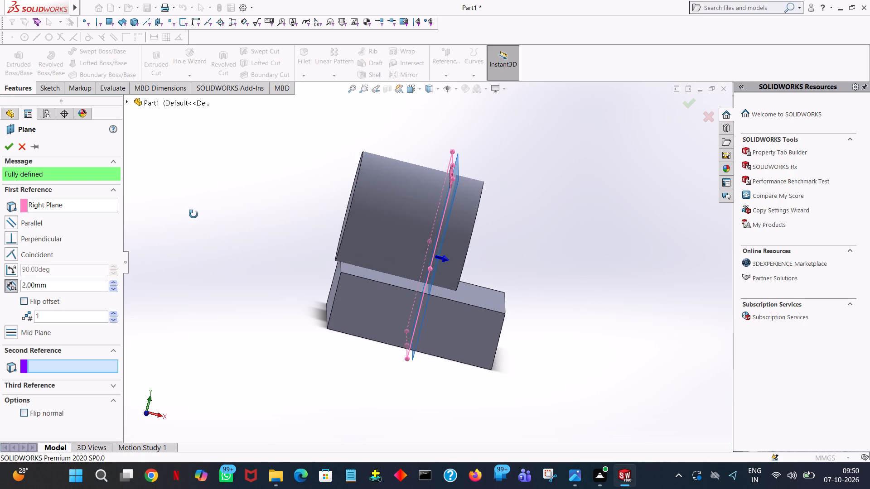
pyautogui.moveTo(193, 214); pyautogui.dragTo(190, 215, button='middle')
pyautogui.middleClick(189, 215)
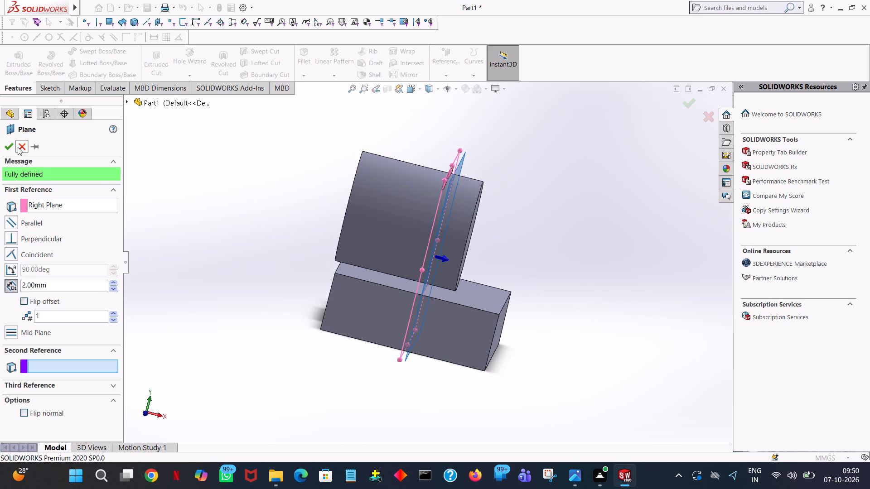
pyautogui.click(12, 147)
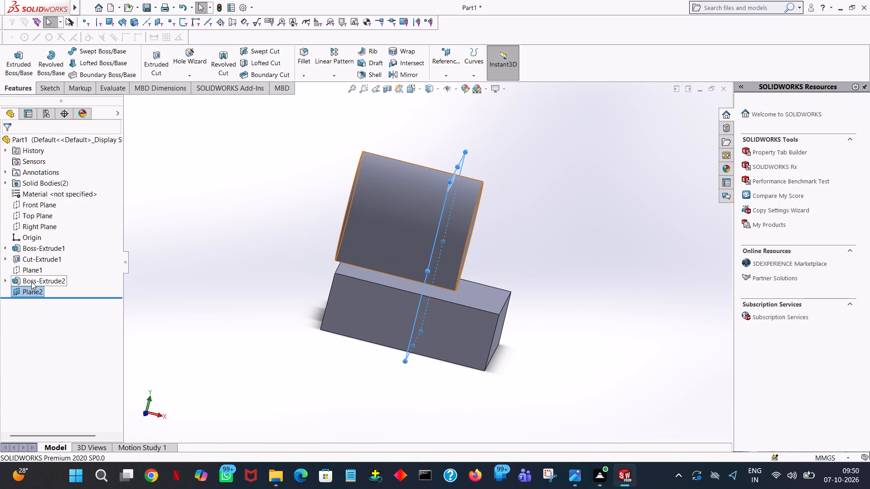
# On the new offset plane, sketch a vertical line about 27.8 mm long up from the base's top edge, aligned with the cylinder's side.
pyautogui.click(24, 290)
pyautogui.click(32, 279)
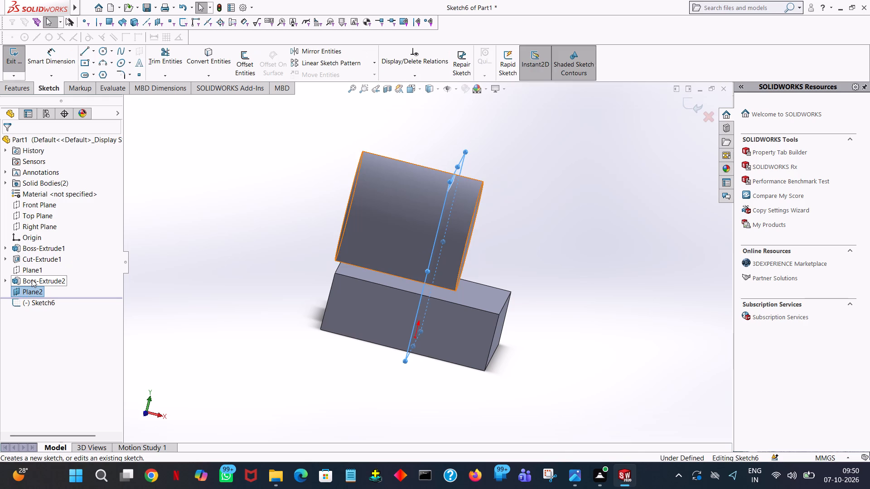
pyautogui.press('space')
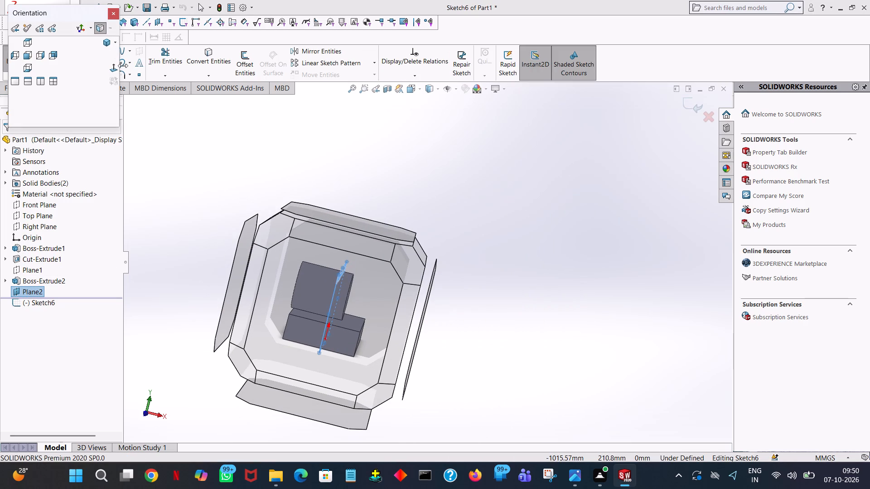
pyautogui.click(112, 66)
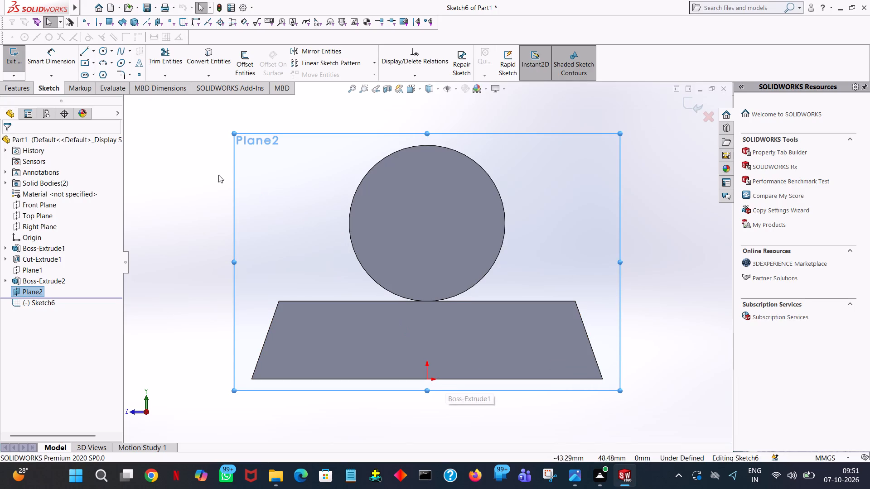
pyautogui.click(81, 53)
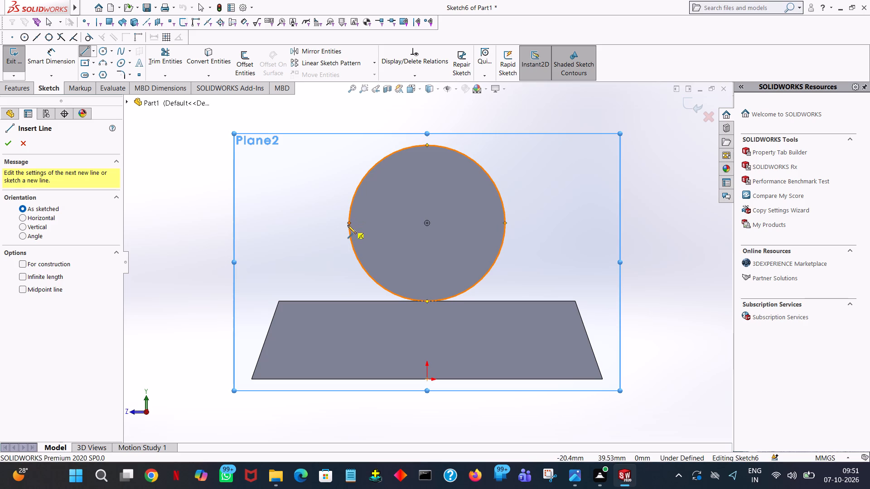
pyautogui.click(348, 301)
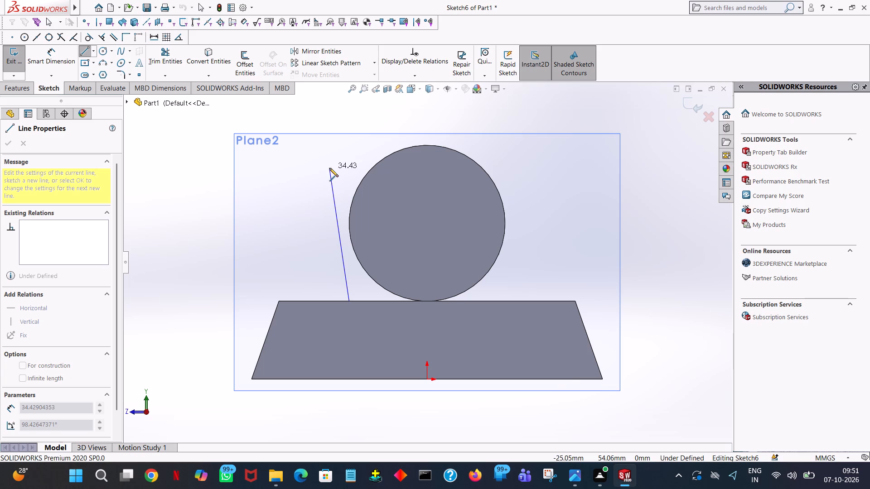
pyautogui.click(348, 193)
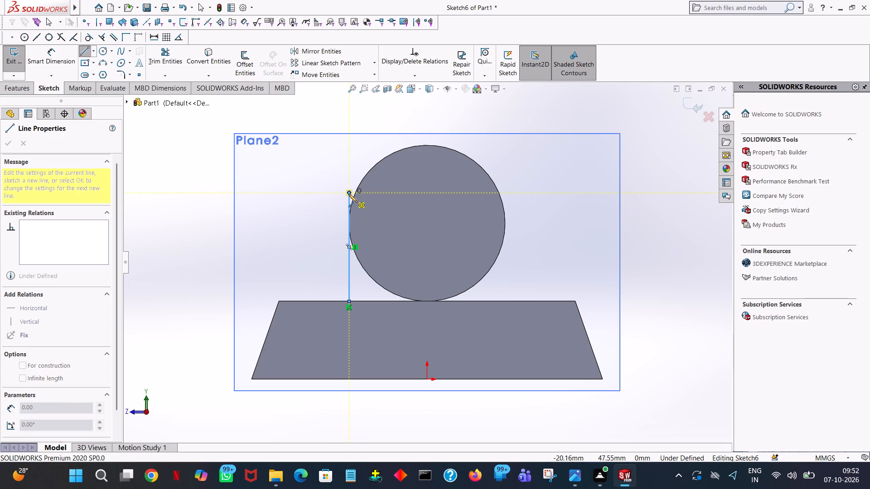
pyautogui.rightClick(348, 194)
pyautogui.click(368, 199)
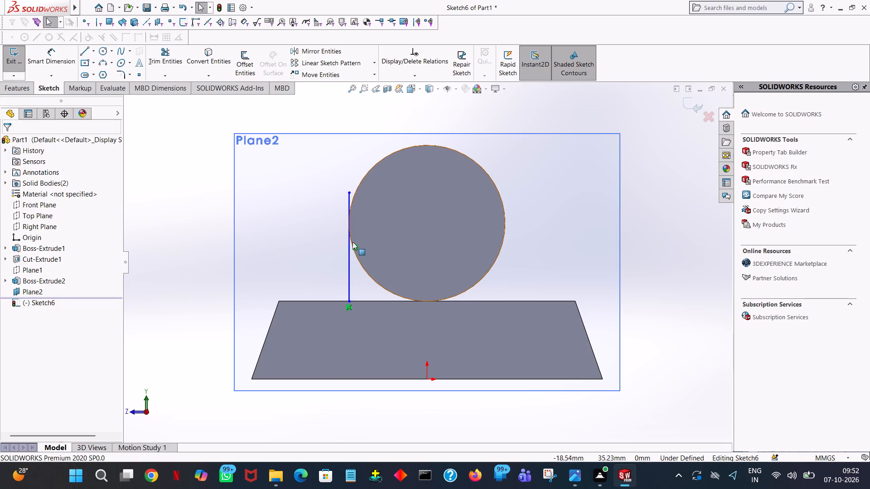
# Set the vertical line's length to 38 mm.
pyautogui.click(350, 242)
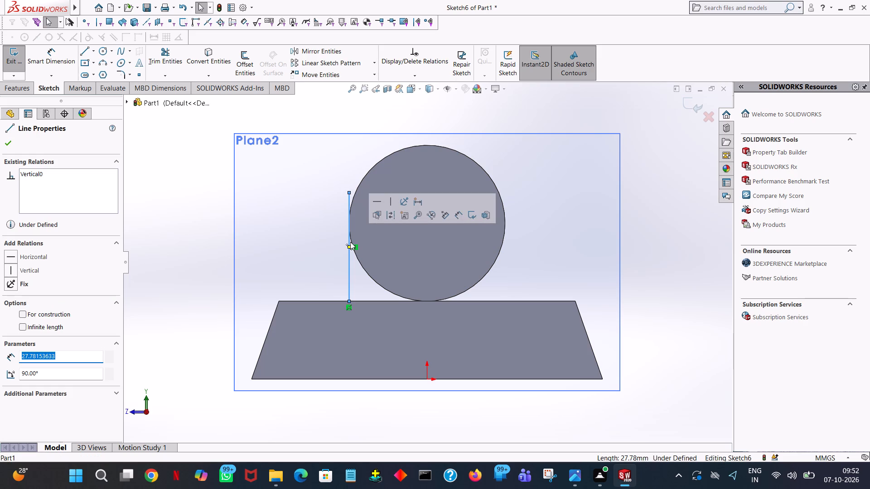
pyautogui.write('38')
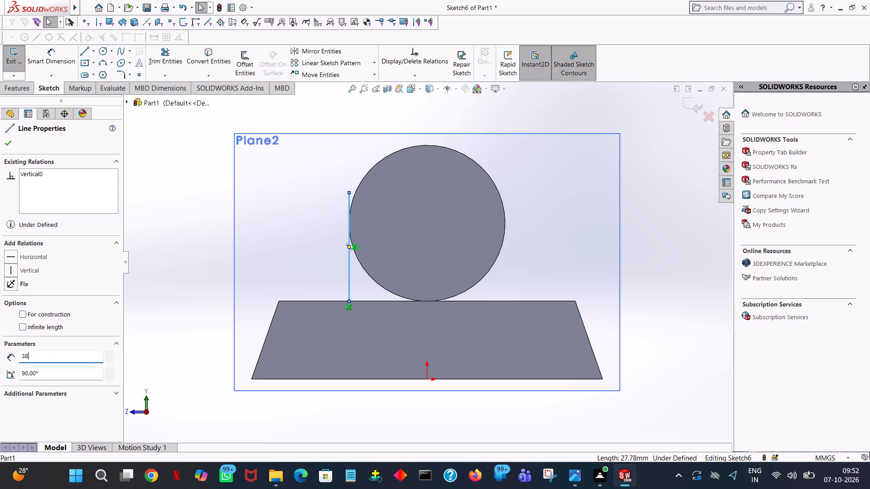
pyautogui.click(10, 143)
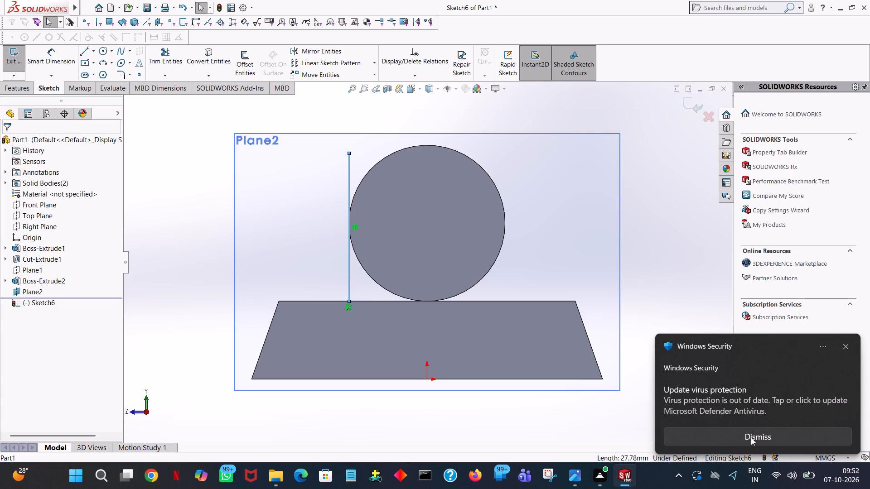
pyautogui.click(751, 437)
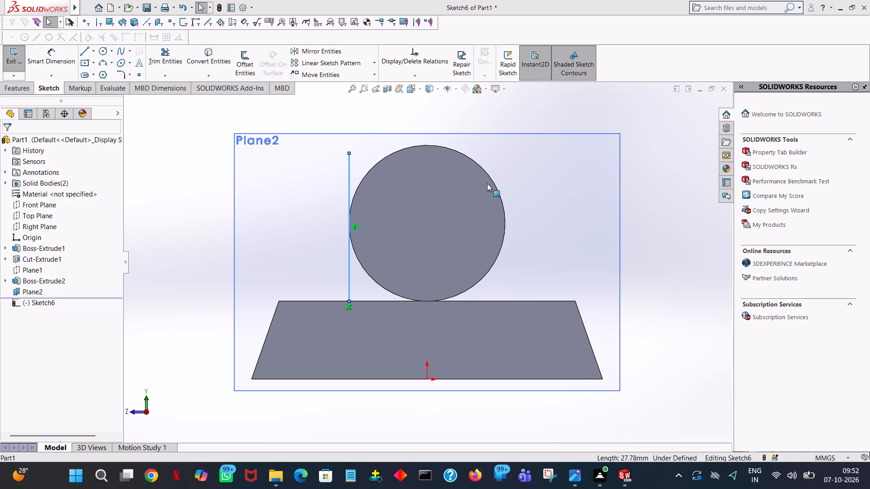
pyautogui.click(347, 178)
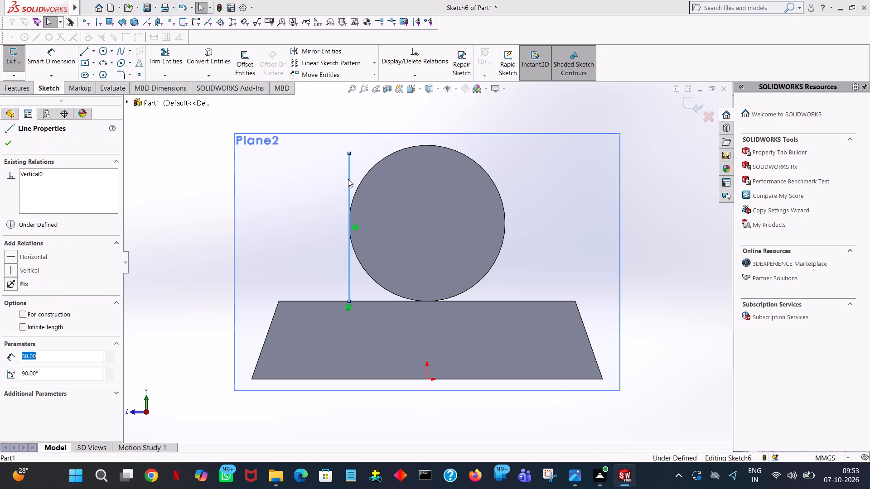
pyautogui.click(189, 171)
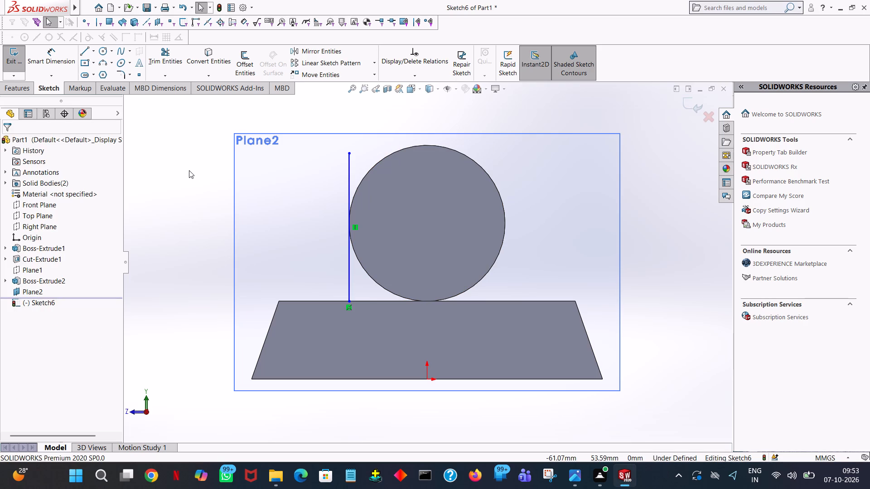
# Sketch a horizontal line about 11.3 mm long from the vertical line's upper end to the cylinder's circular edge.
pyautogui.click(85, 53)
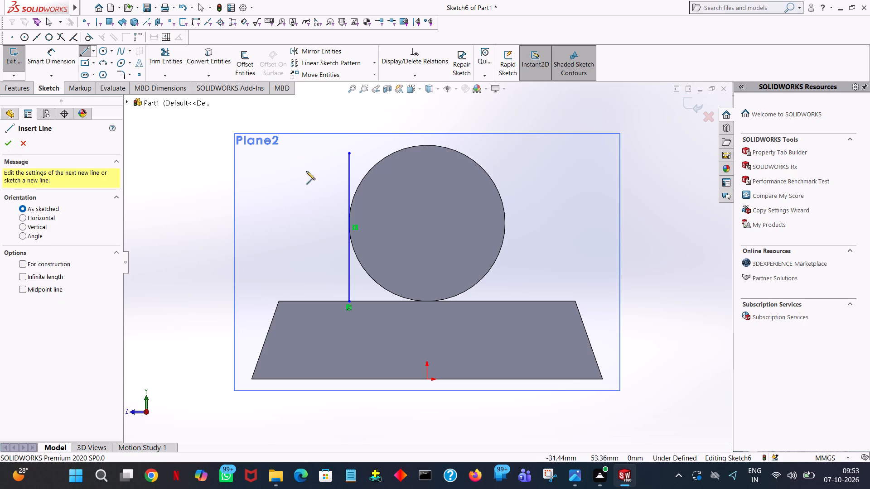
pyautogui.click(347, 153)
pyautogui.click(393, 153)
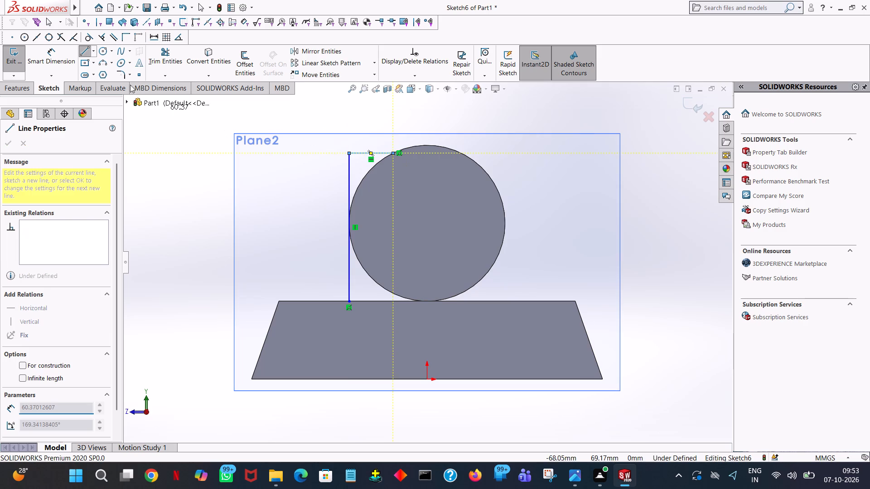
# Trim away the horizontal line and the vertical line beside the cylinder.
pyautogui.click(176, 57)
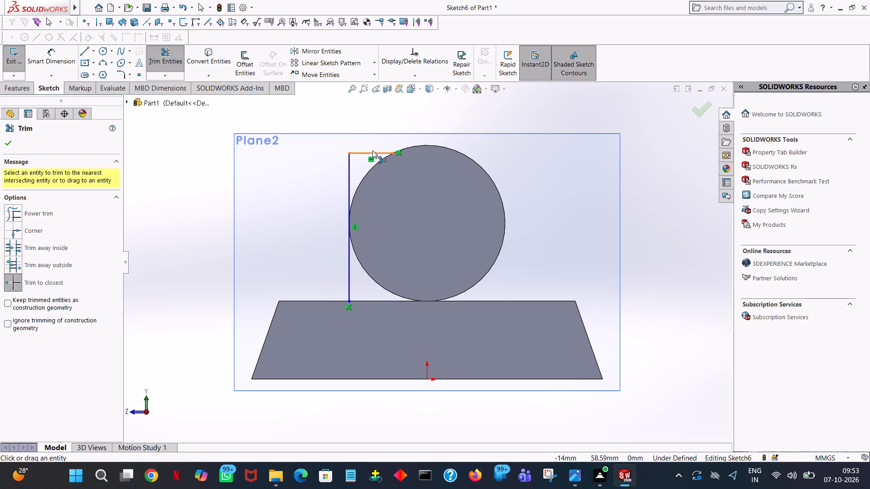
pyautogui.click(372, 150)
pyautogui.click(372, 152)
pyautogui.click(349, 164)
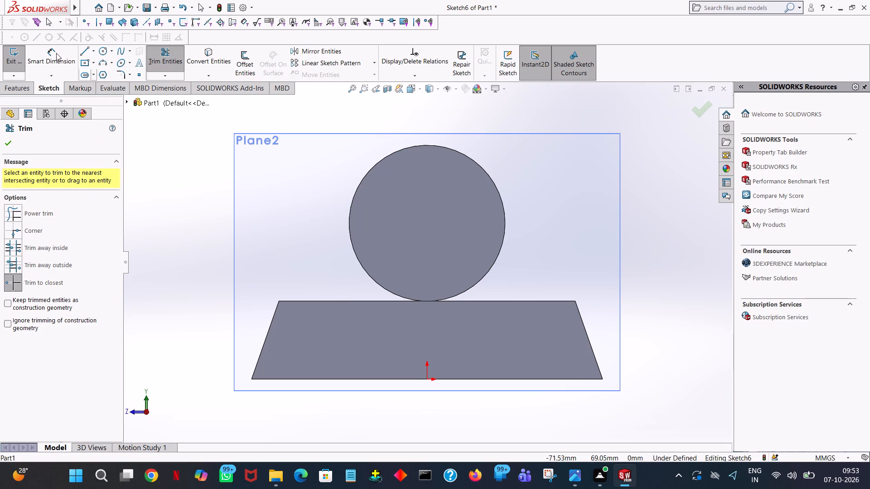
# Sketch a horizontal line about 25.2 mm long on the base's top edge, outward from the cylinder's lowest point.
pyautogui.click(84, 52)
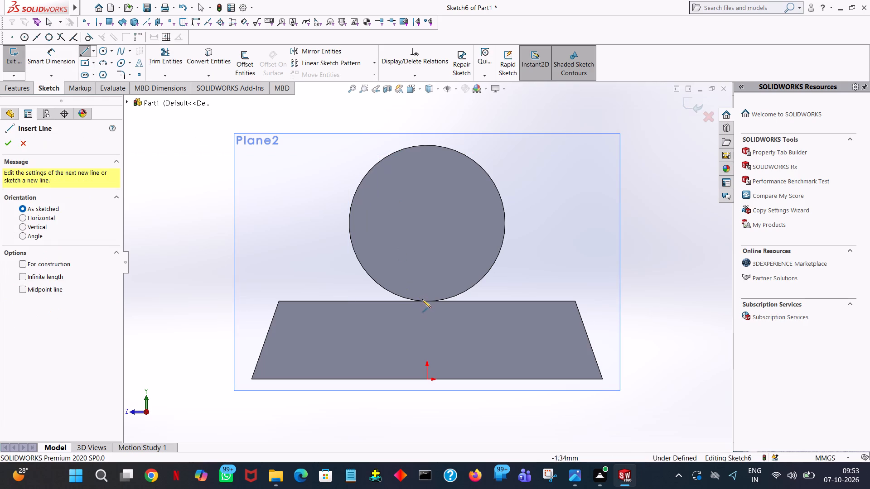
pyautogui.click(425, 302)
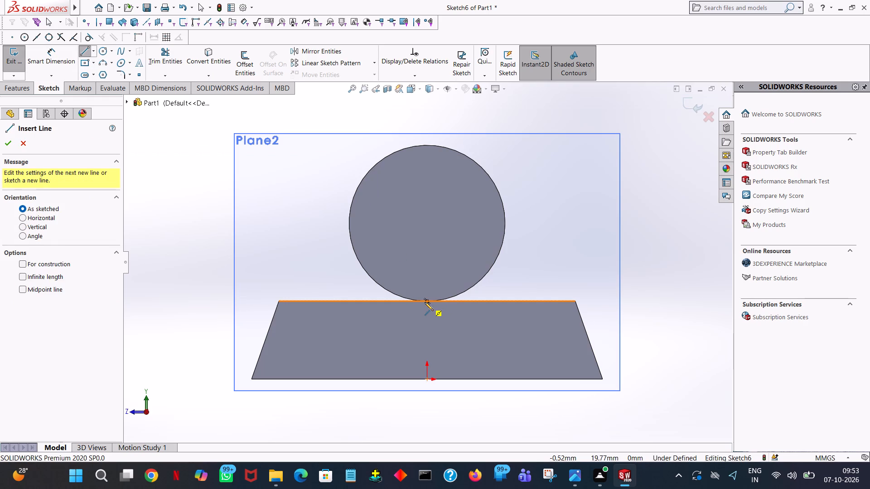
pyautogui.click(329, 300)
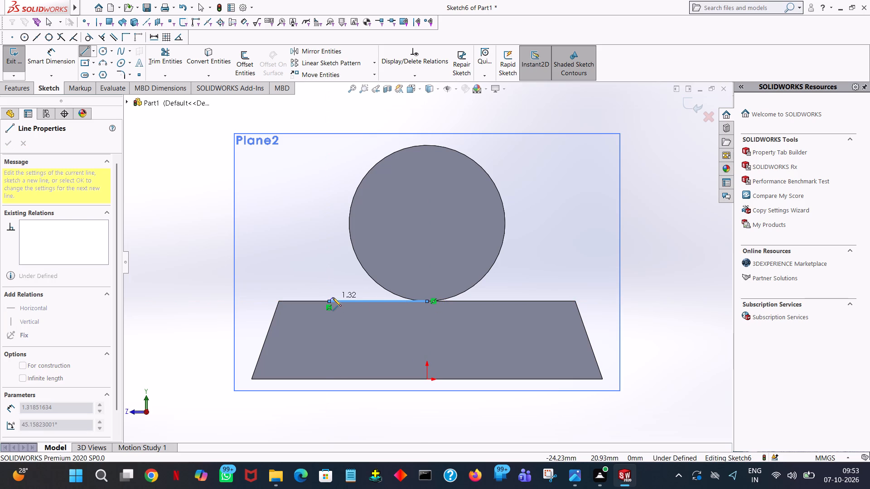
pyautogui.rightClick(333, 295)
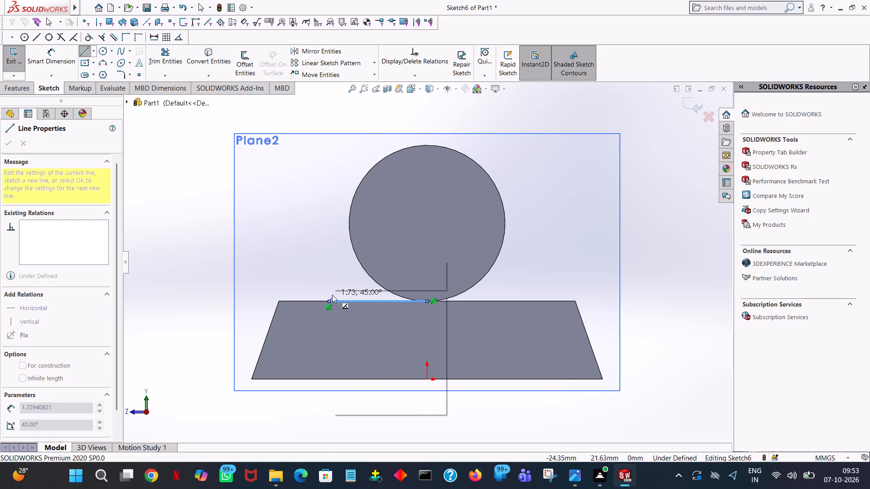
pyautogui.click(382, 302)
# Set the length of the horizontal line on the base's top edge to 25 mm.
pyautogui.click(359, 300)
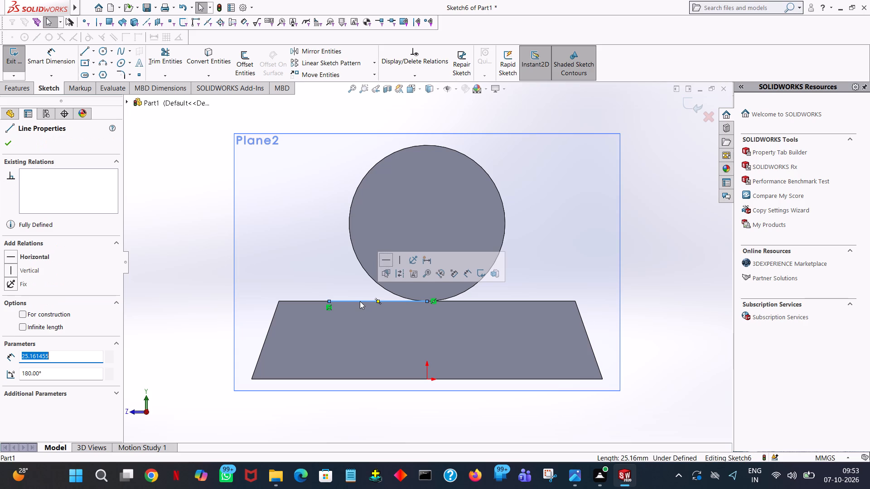
pyautogui.write('25')
pyautogui.press('Return')
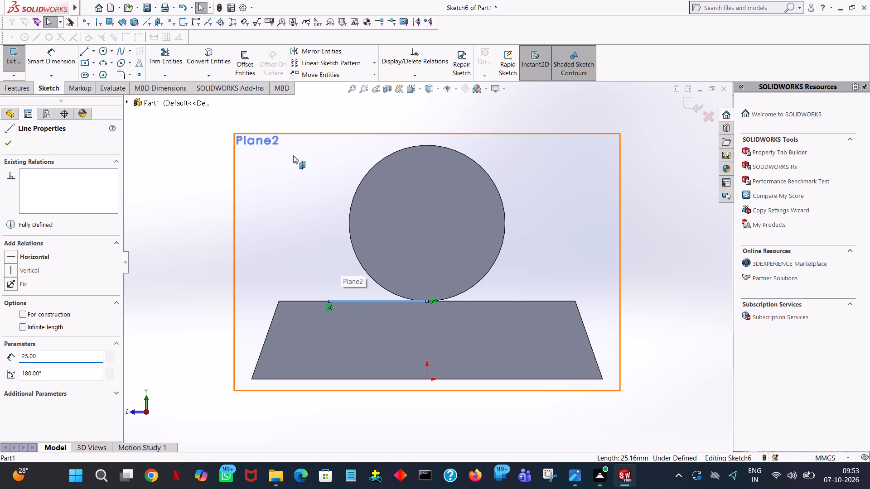
# Sketch a vertical line up from the outer end of the 25 mm line and set its length to 38 mm.
pyautogui.click(85, 51)
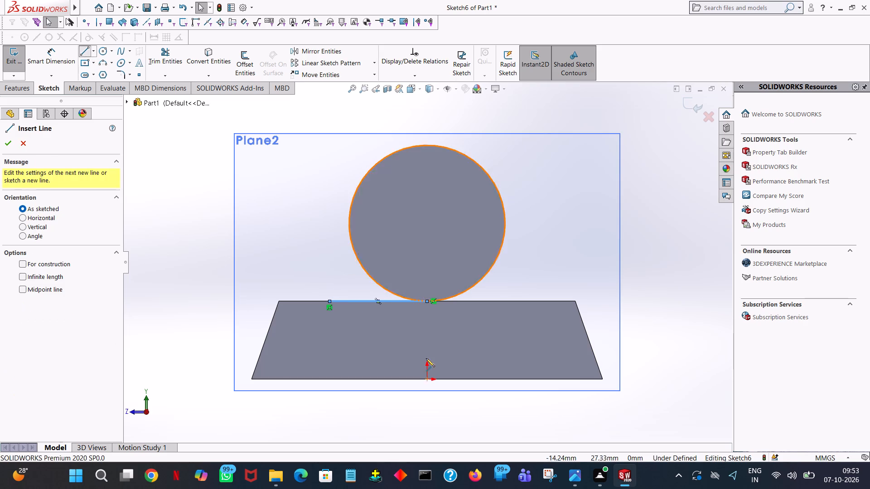
pyautogui.click(330, 299)
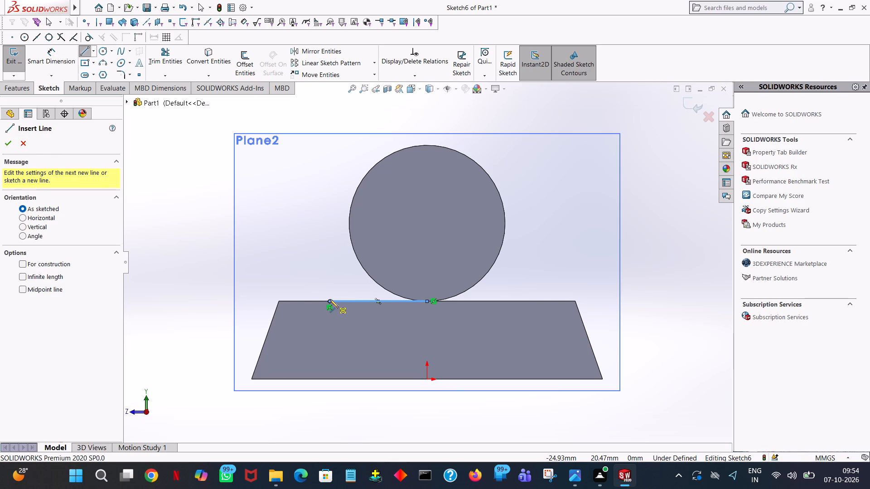
pyautogui.click(328, 202)
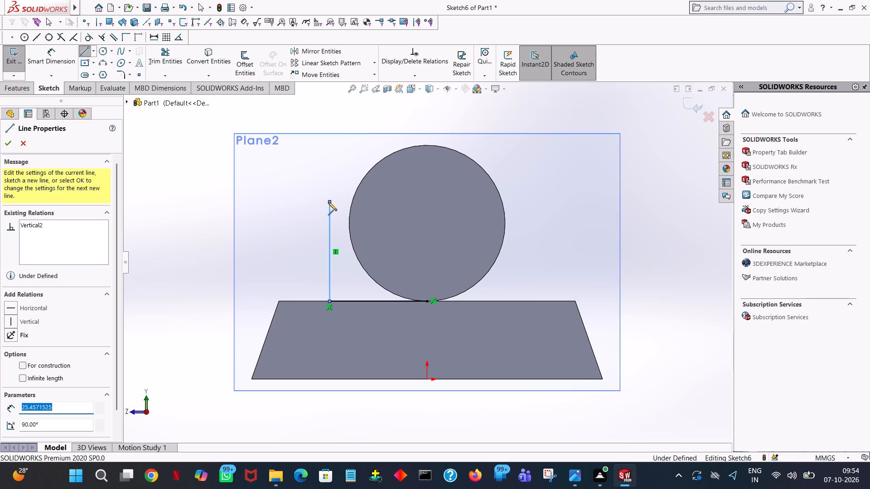
pyautogui.write('38')
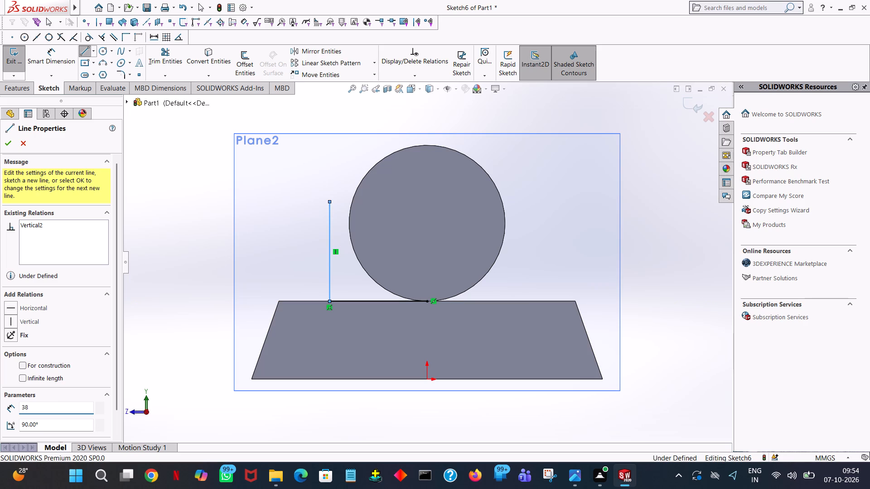
pyautogui.press('Return')
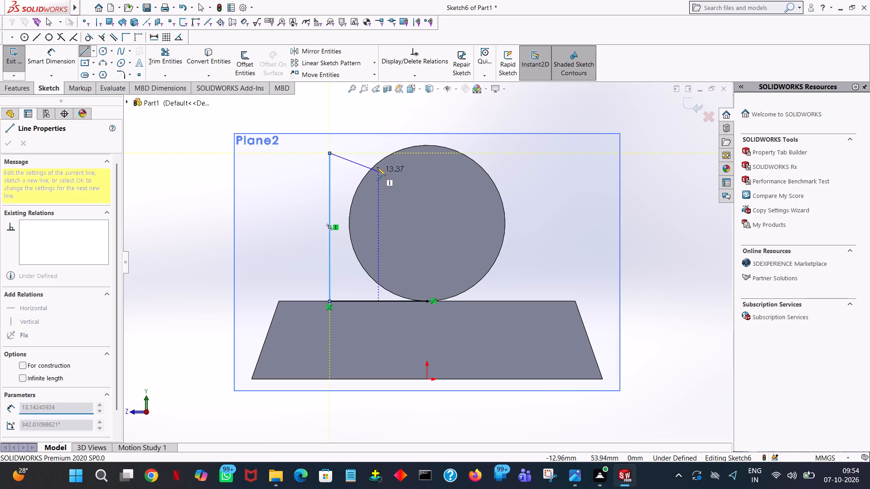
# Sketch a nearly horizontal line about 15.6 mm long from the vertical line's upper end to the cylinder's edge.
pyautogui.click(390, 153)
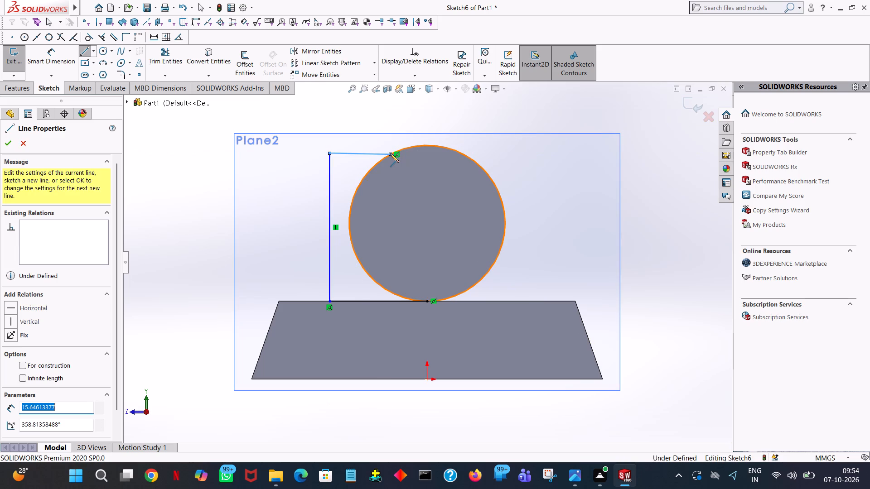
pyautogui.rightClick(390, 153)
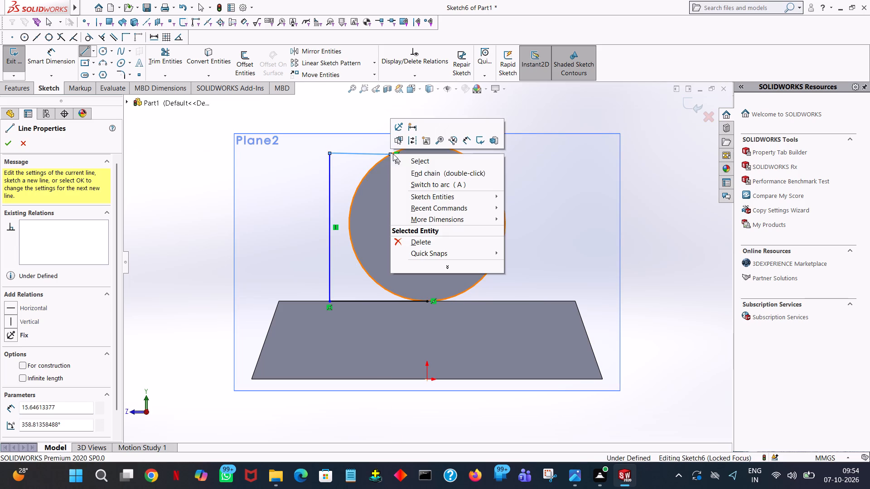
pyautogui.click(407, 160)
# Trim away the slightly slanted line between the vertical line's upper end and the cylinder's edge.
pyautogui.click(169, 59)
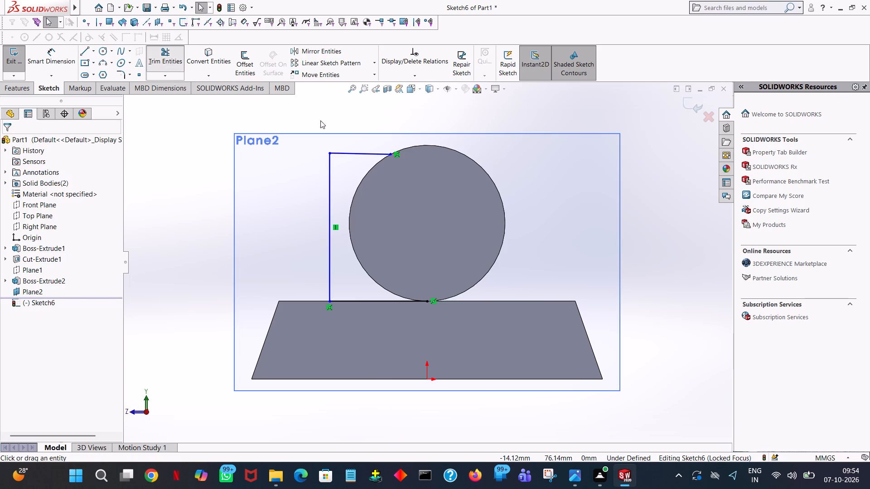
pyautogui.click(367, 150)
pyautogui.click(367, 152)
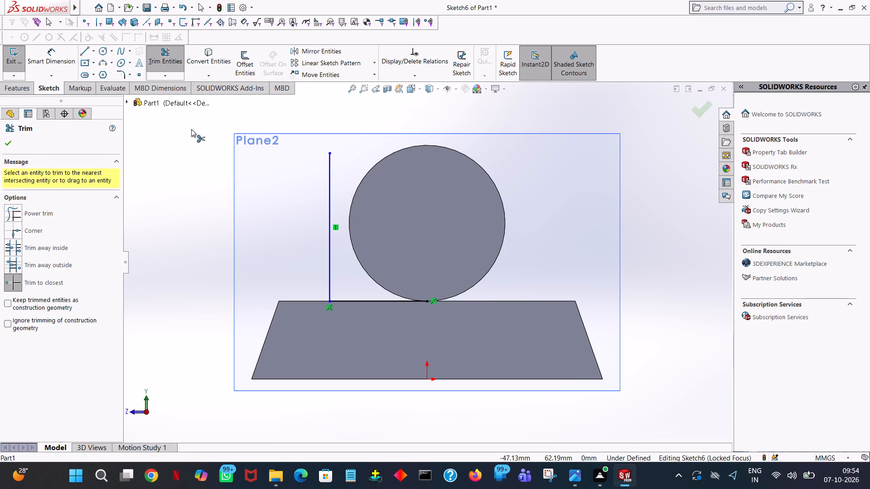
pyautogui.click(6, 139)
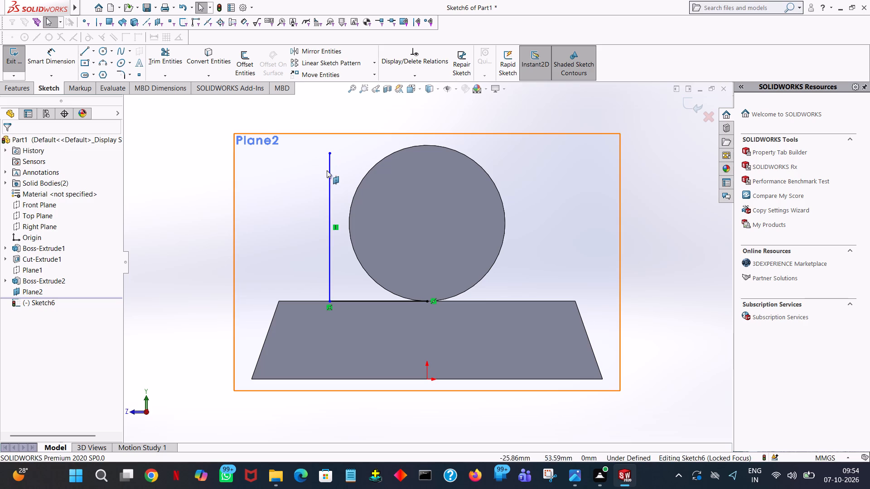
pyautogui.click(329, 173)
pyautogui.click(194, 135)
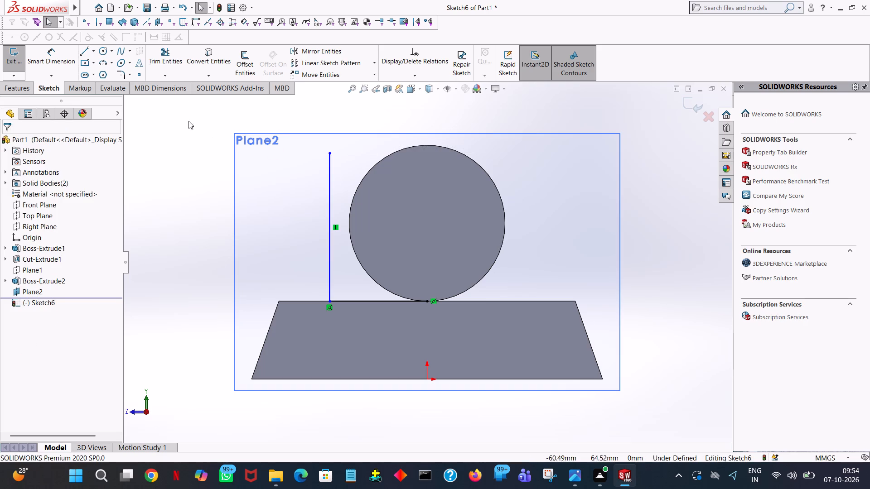
# Sketch a horizontal line about 16.3 mm long from the vertical line's upper end to the cylinder's circular edge.
pyautogui.click(83, 52)
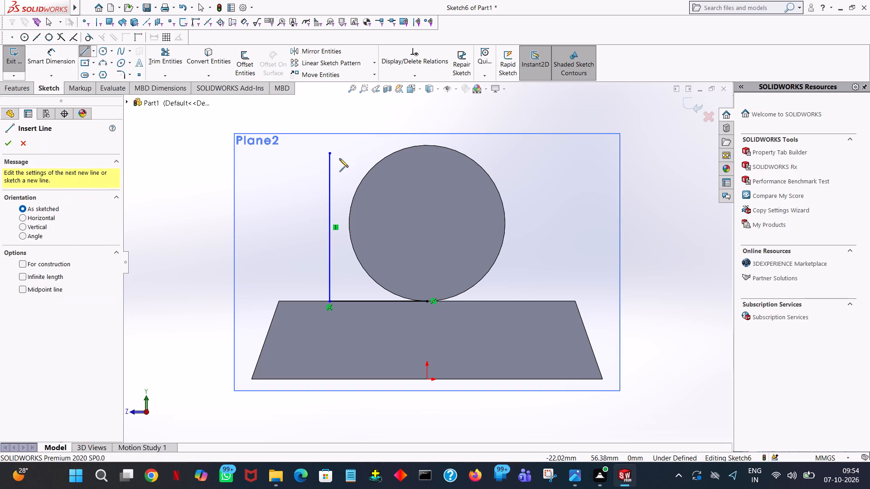
pyautogui.click(330, 154)
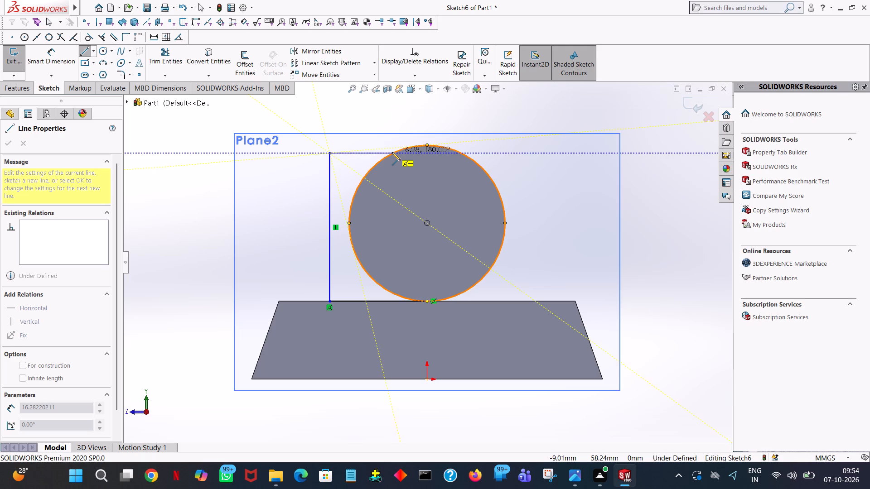
pyautogui.click(392, 152)
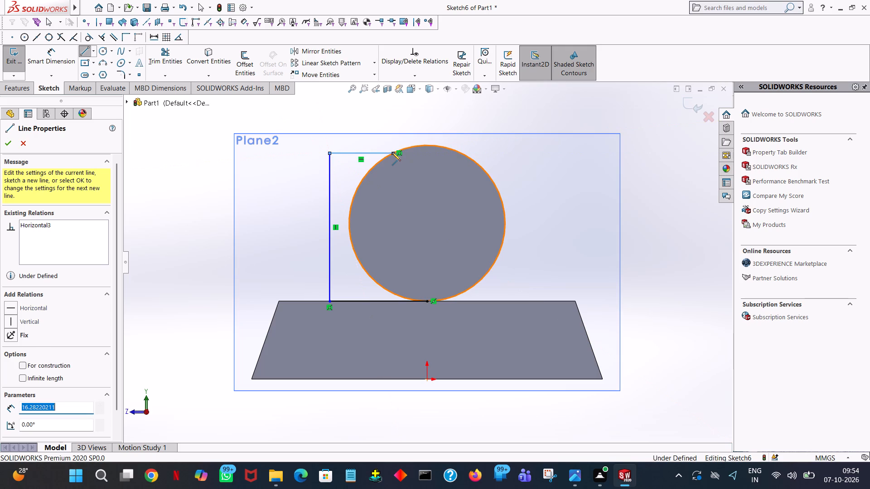
pyautogui.rightClick(392, 152)
pyautogui.click(407, 158)
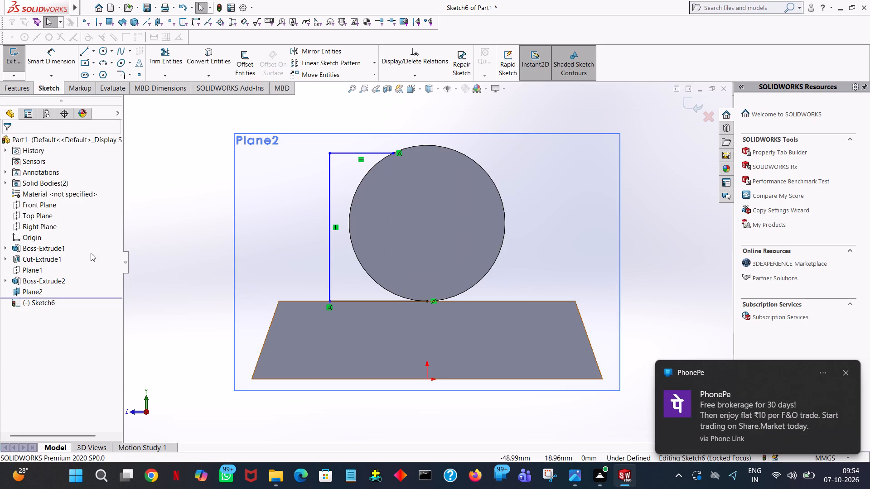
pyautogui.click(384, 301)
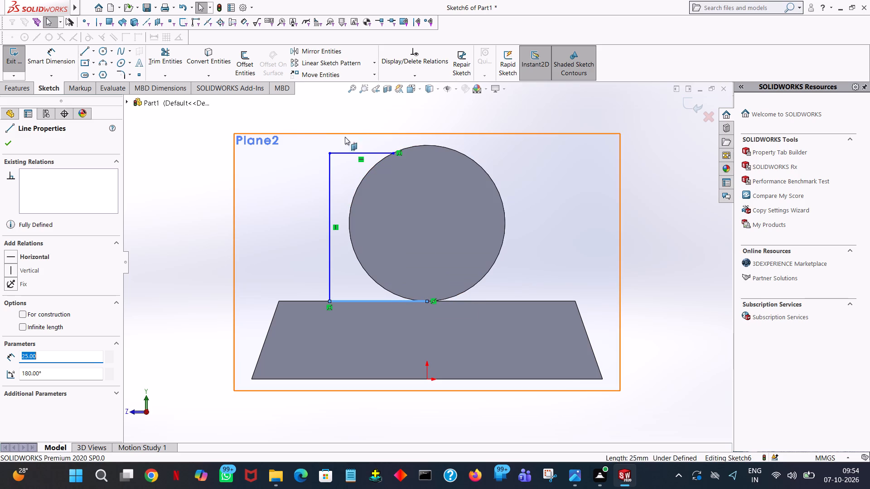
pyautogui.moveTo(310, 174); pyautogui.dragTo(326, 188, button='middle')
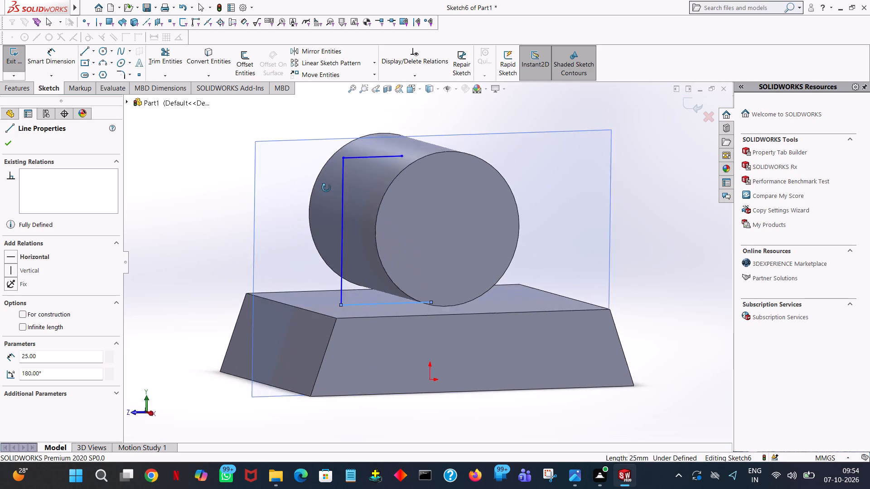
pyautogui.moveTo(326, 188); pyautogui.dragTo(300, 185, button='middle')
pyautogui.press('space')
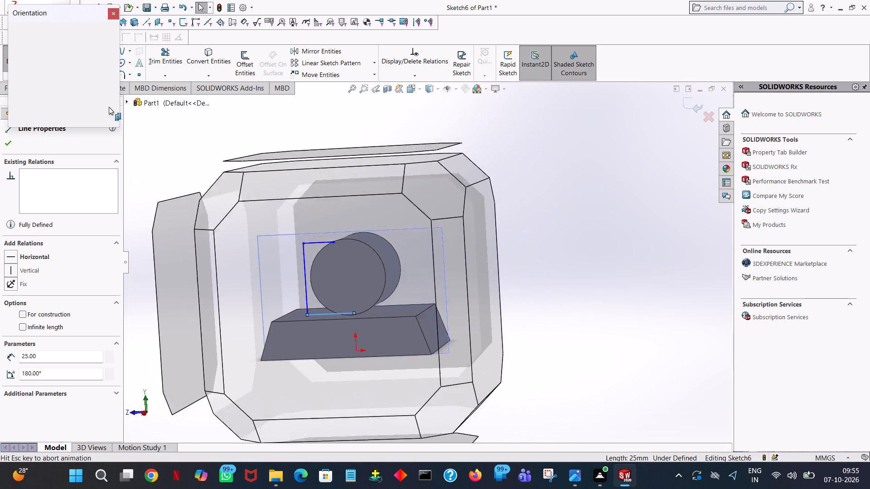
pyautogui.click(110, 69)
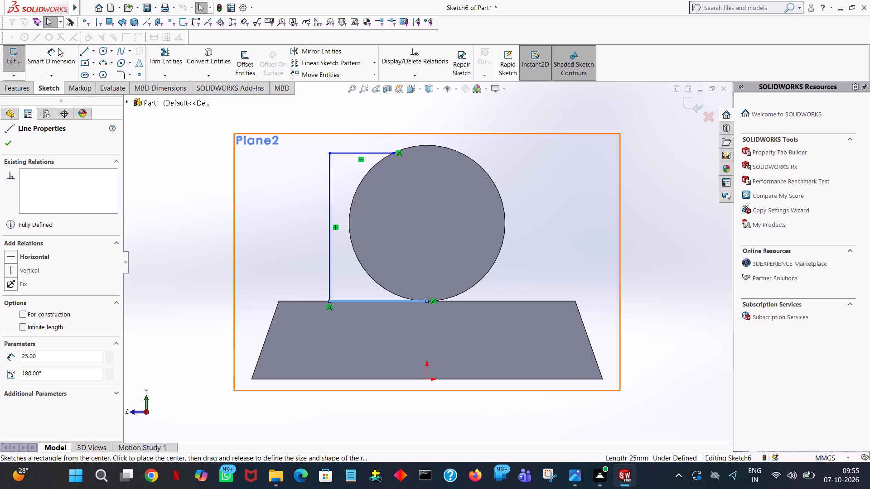
# Sketch a slanted line about 40.2 mm long from the base's top corner to the outer end of the upper horizontal line.
pyautogui.click(84, 55)
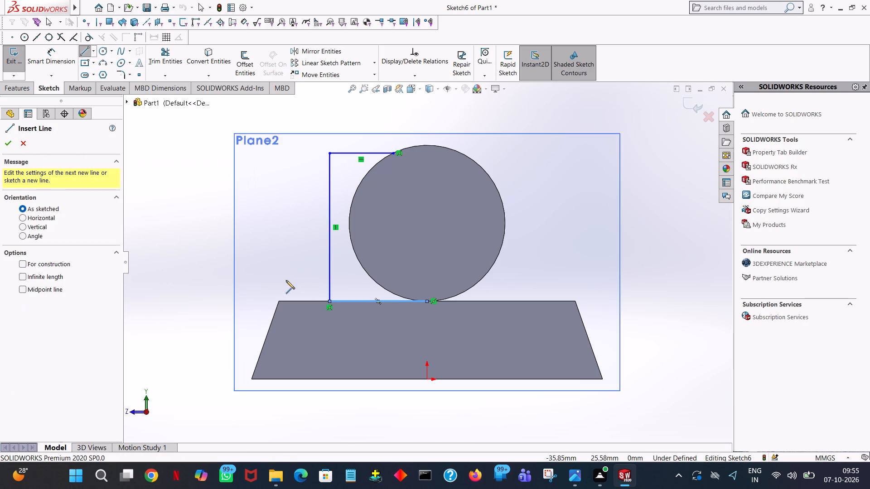
pyautogui.click(278, 301)
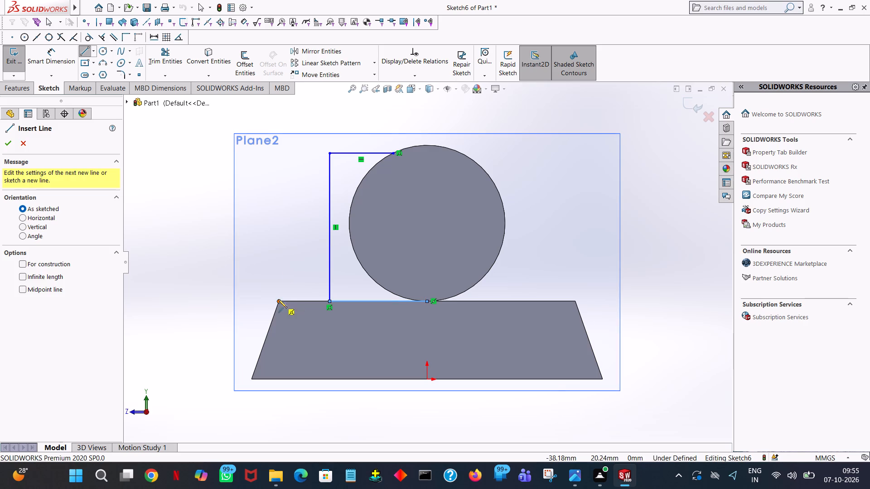
pyautogui.click(330, 154)
pyautogui.rightClick(330, 154)
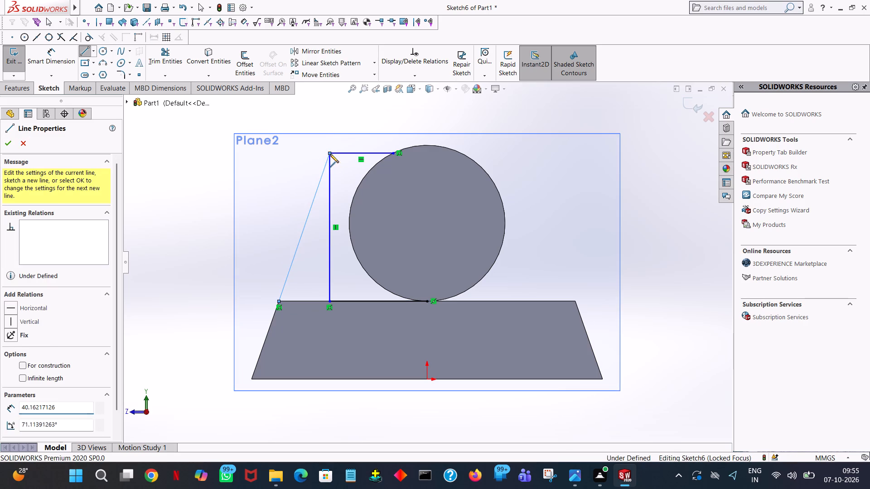
pyautogui.click(355, 163)
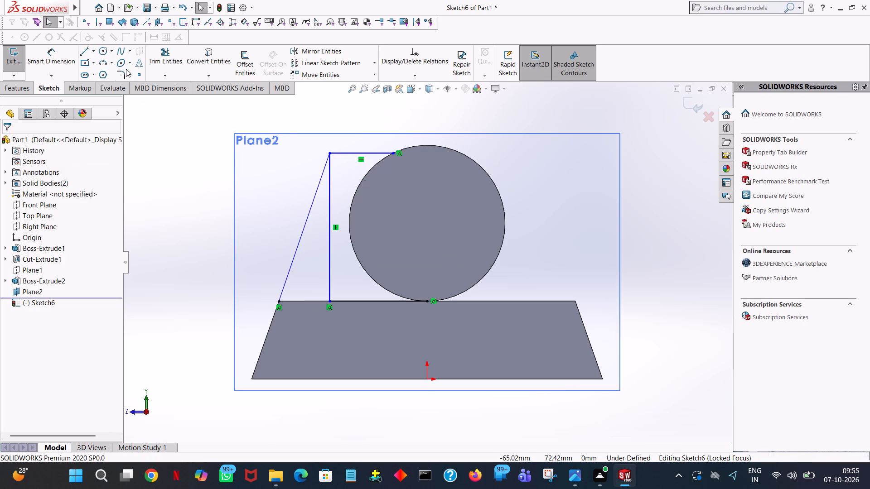
# Trim away the 38 mm vertical line inside the support profile.
pyautogui.click(163, 56)
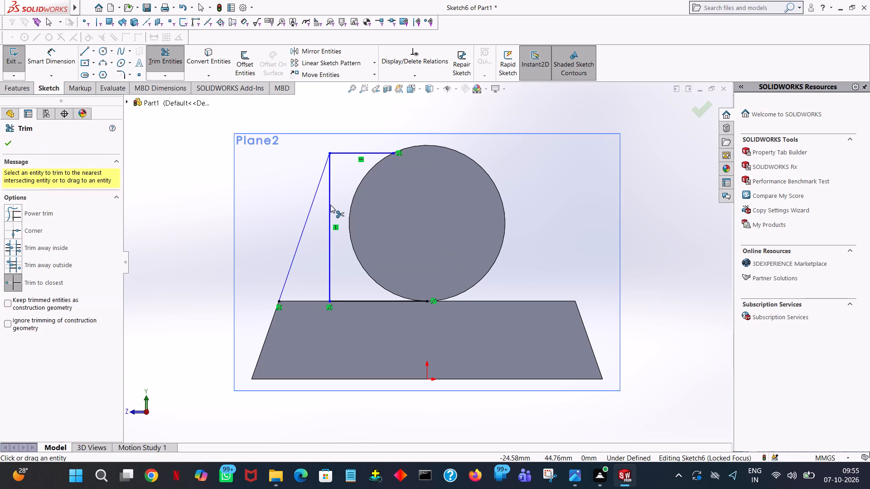
pyautogui.click(330, 205)
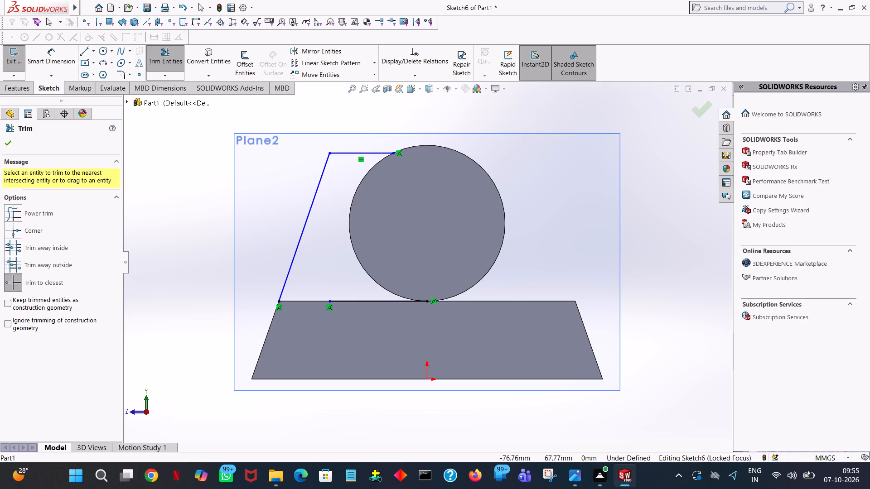
# Sketch a circle of 20 mm radius centred on the cylinder, coincident with its circular edge.
pyautogui.click(101, 49)
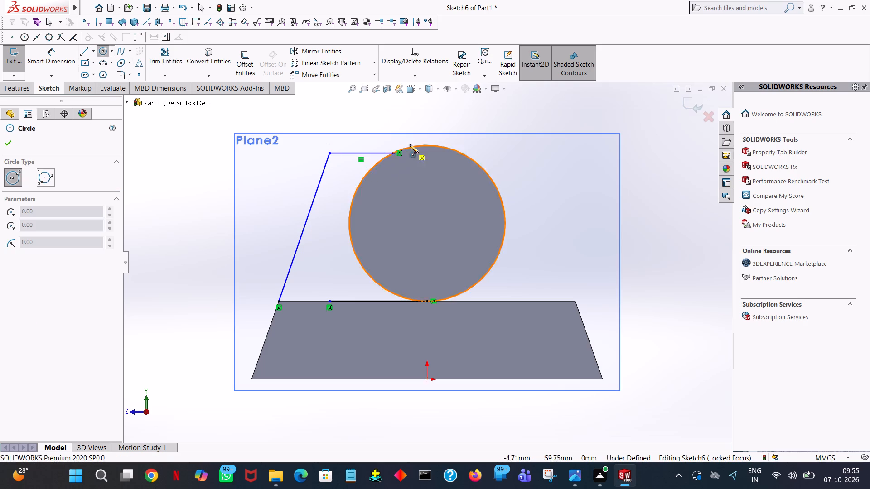
pyautogui.click(426, 222)
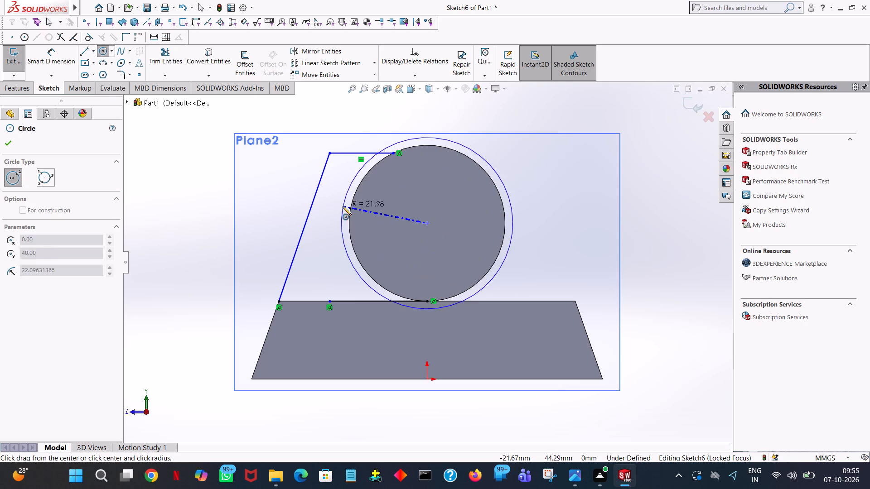
pyautogui.click(348, 211)
pyautogui.rightClick(348, 211)
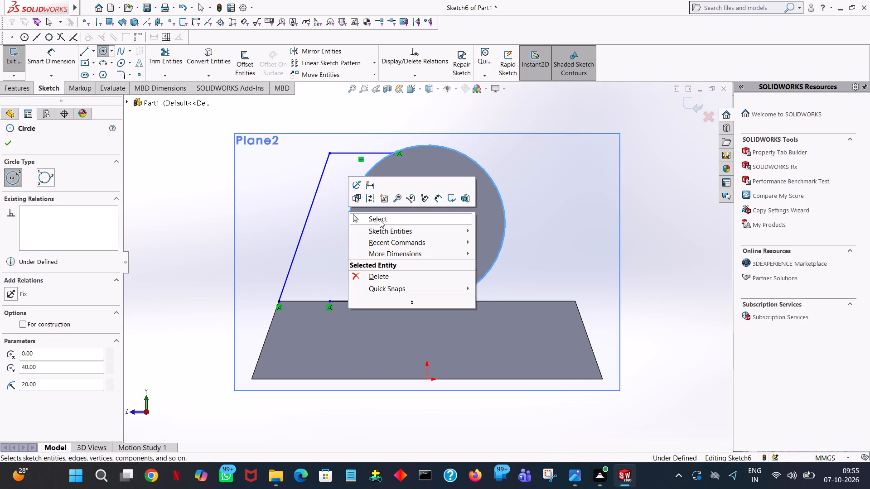
pyautogui.click(380, 220)
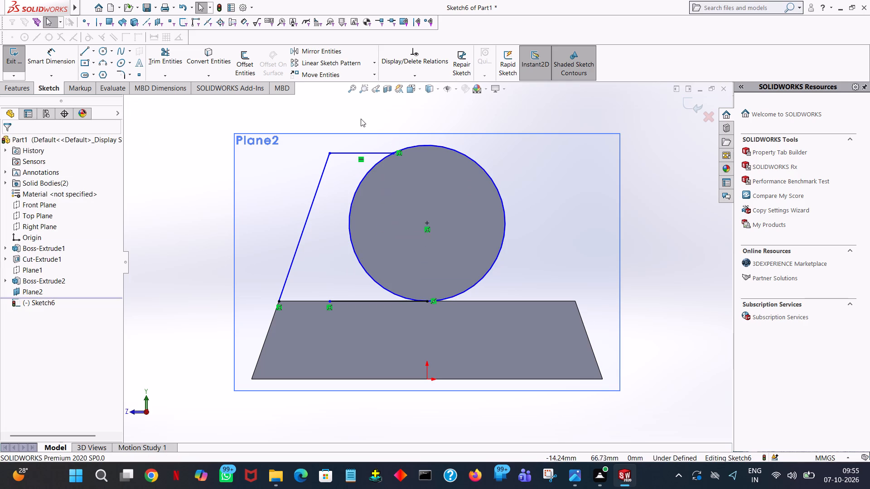
# Trim away the circle's portion outside the slanted support profile, keeping the arc between the upper horizontal line and the base.
pyautogui.click(166, 59)
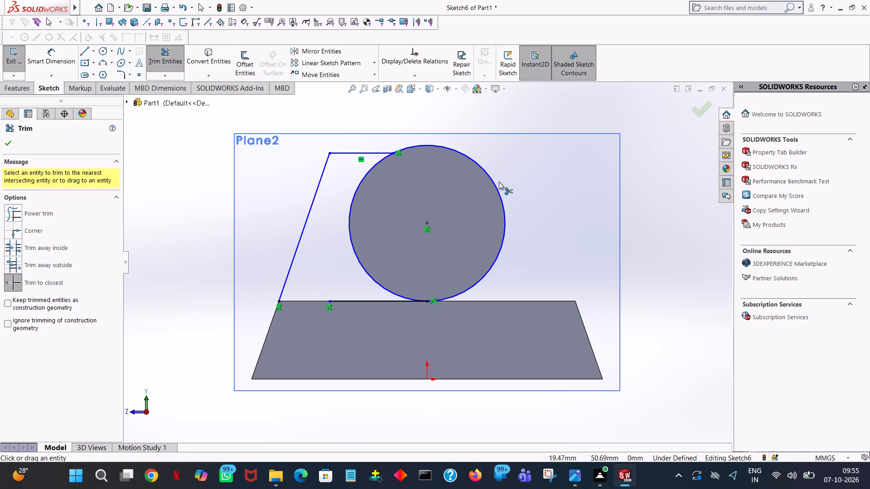
pyautogui.click(493, 182)
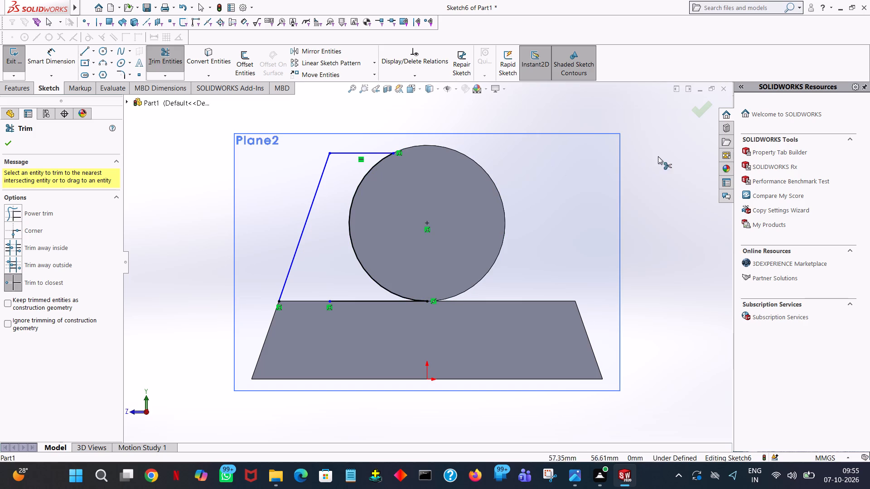
pyautogui.click(696, 116)
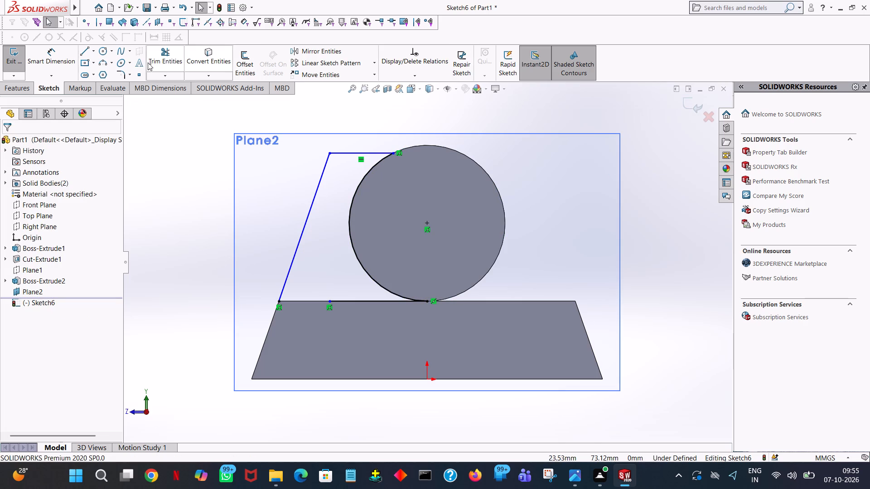
# Sketch a 40 mm vertical centre line from the cylinder's topmost point to its bottom point on the base.
pyautogui.click(82, 55)
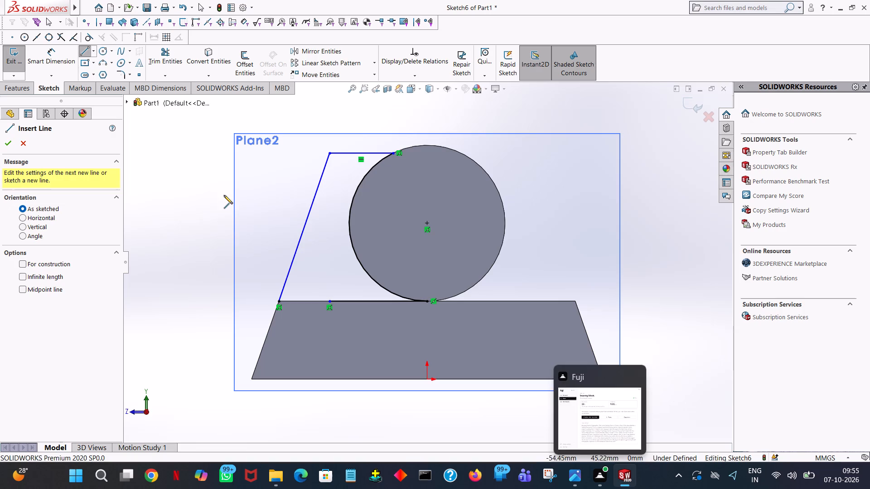
pyautogui.click(427, 145)
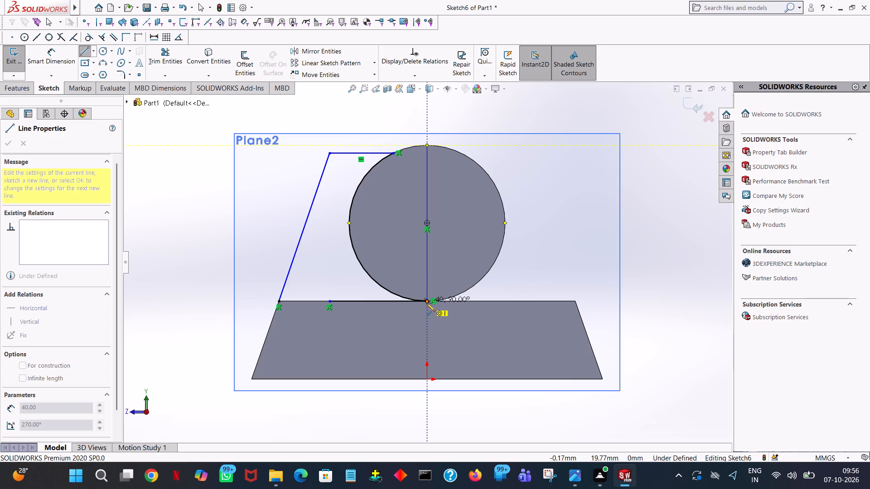
pyautogui.click(426, 303)
pyautogui.rightClick(426, 303)
pyautogui.click(455, 314)
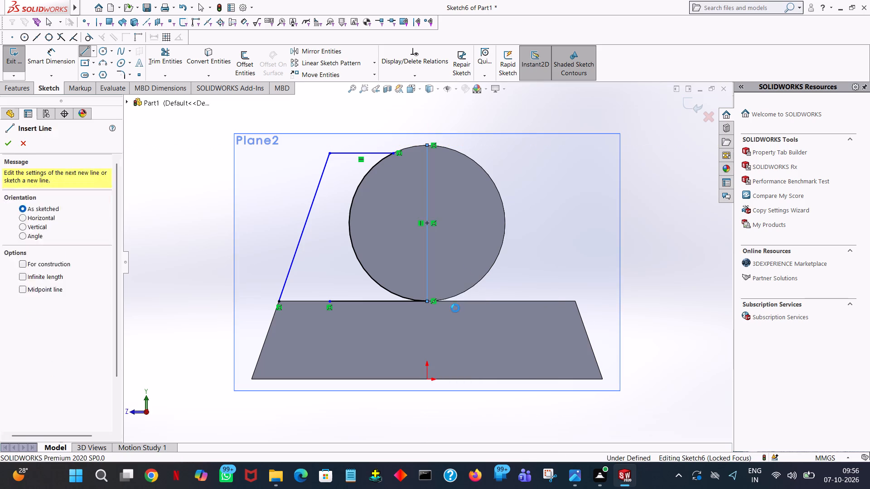
# Mirror the support's upper horizontal line, slanted line and base line about the vertical centre line.
pyautogui.click(324, 52)
pyautogui.click(365, 152)
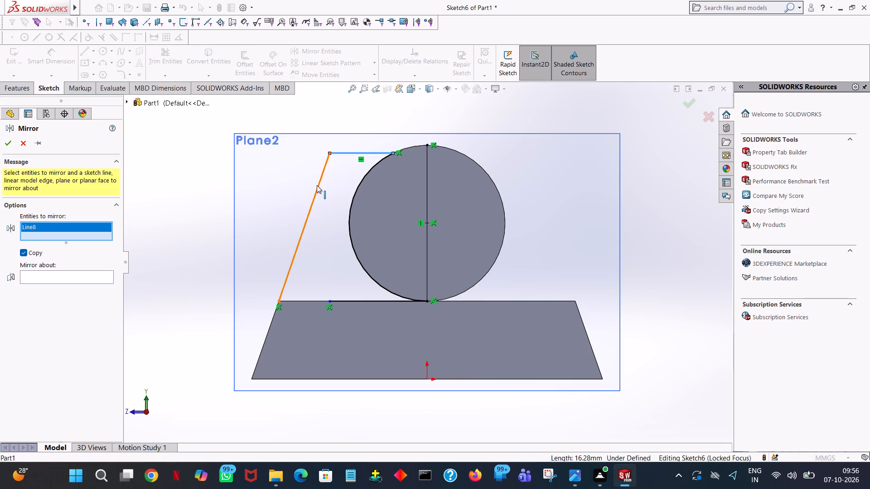
pyautogui.click(317, 185)
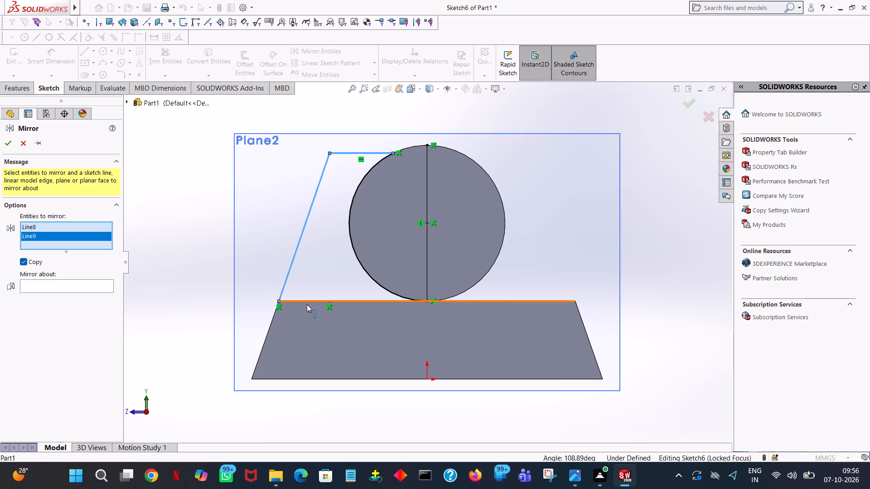
pyautogui.click(315, 302)
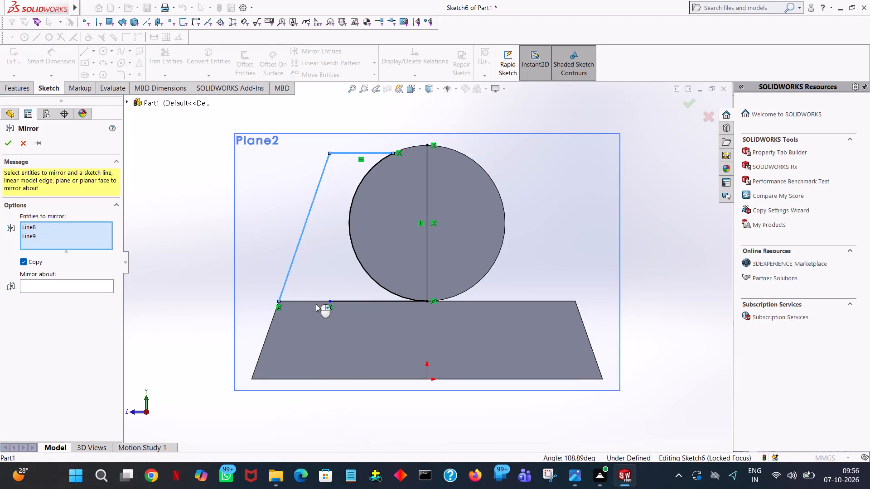
pyautogui.click(340, 300)
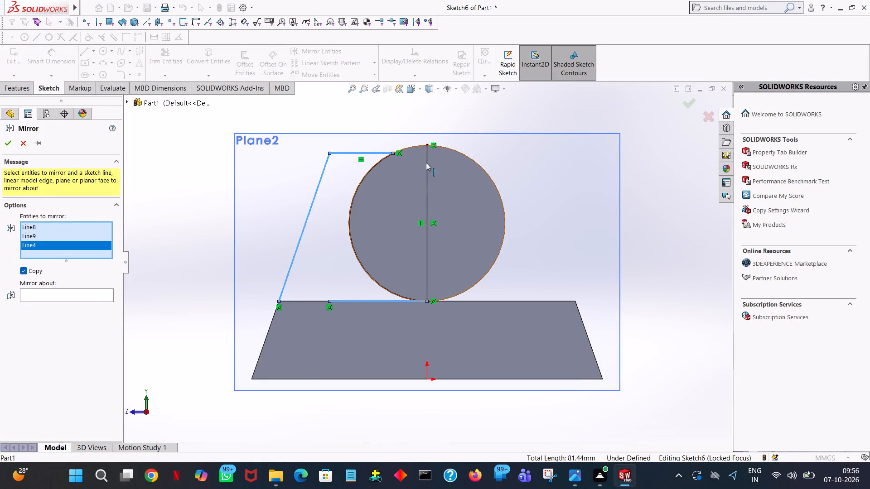
pyautogui.click(80, 298)
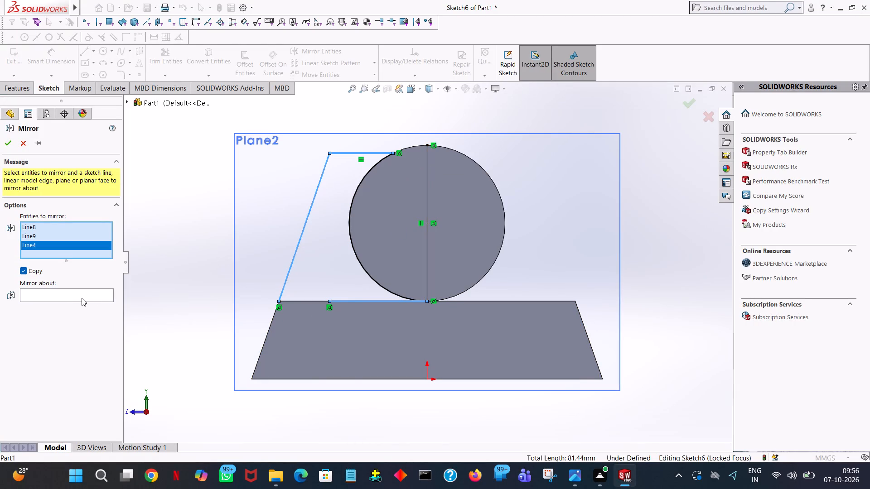
pyautogui.click(61, 297)
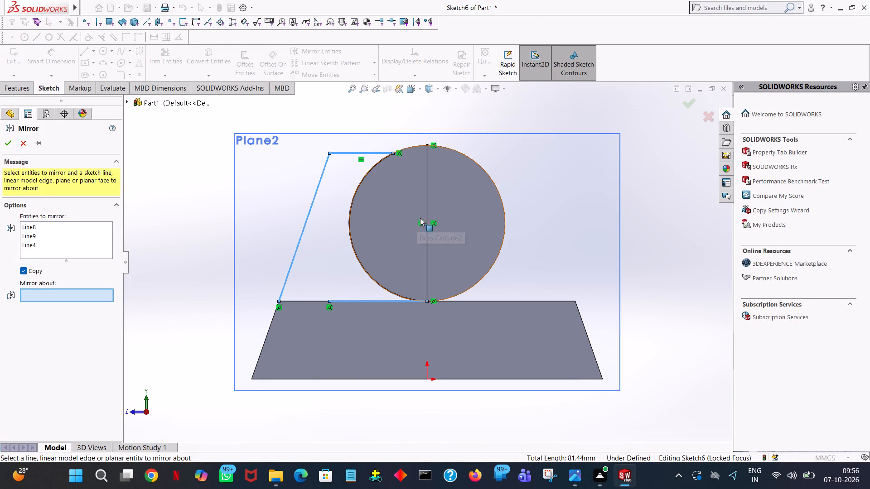
pyautogui.click(426, 213)
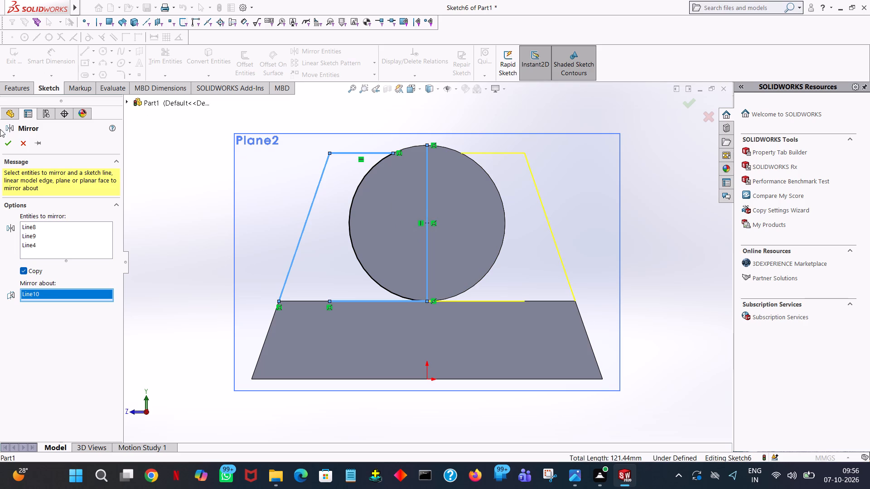
pyautogui.click(5, 145)
# Sketch a 13 mm horizontal line from the mirrored base line's outer end to the base's adjacent top corner.
pyautogui.click(81, 55)
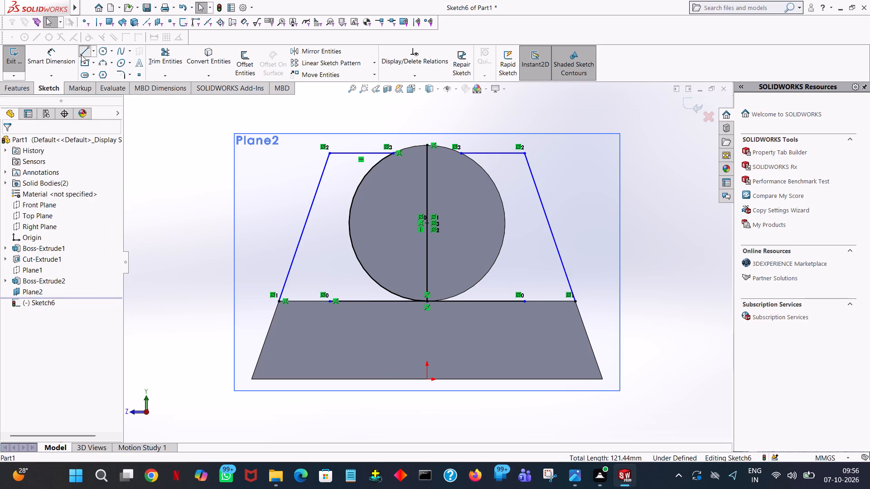
pyautogui.click(525, 302)
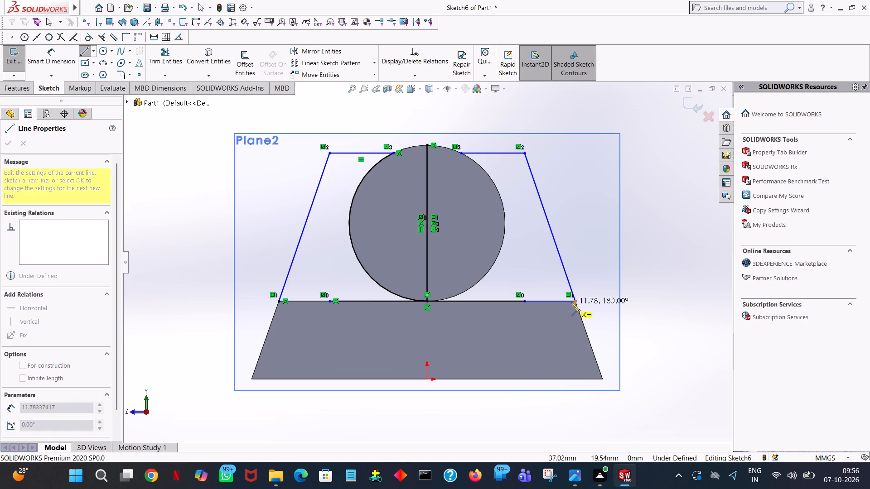
pyautogui.click(574, 301)
pyautogui.rightClick(574, 301)
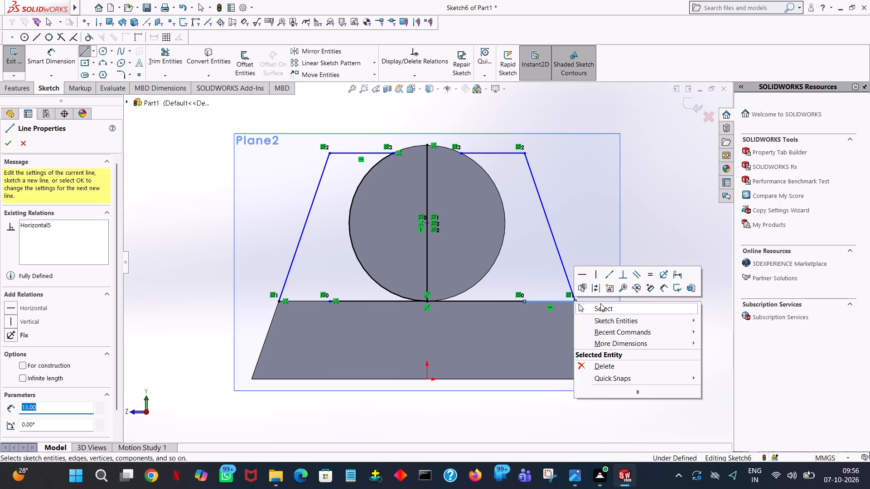
pyautogui.click(600, 303)
pyautogui.rightClick(600, 303)
pyautogui.click(648, 251)
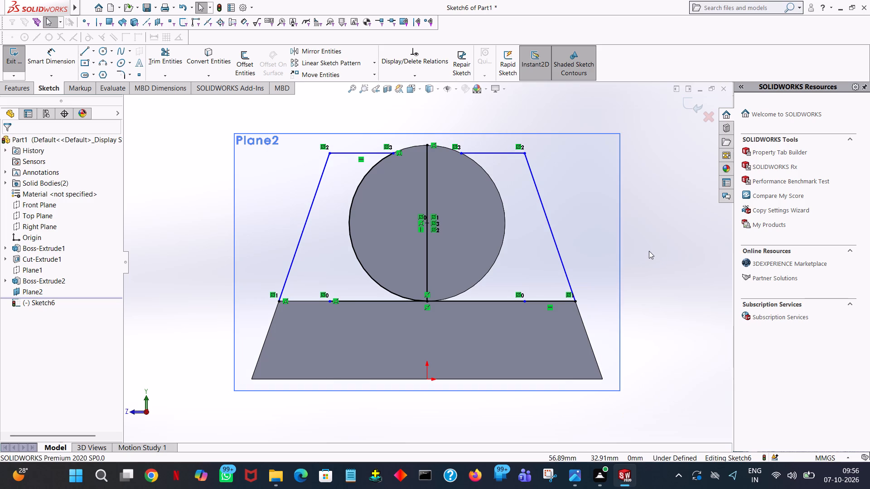
# Mirror the cylinder-edge arc about the vertical centre line.
pyautogui.click(304, 51)
pyautogui.click(351, 234)
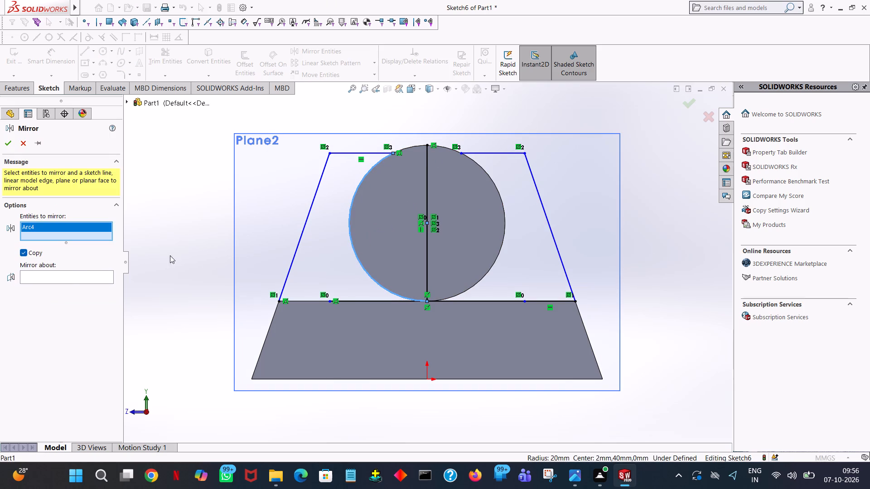
pyautogui.click(68, 274)
pyautogui.click(425, 235)
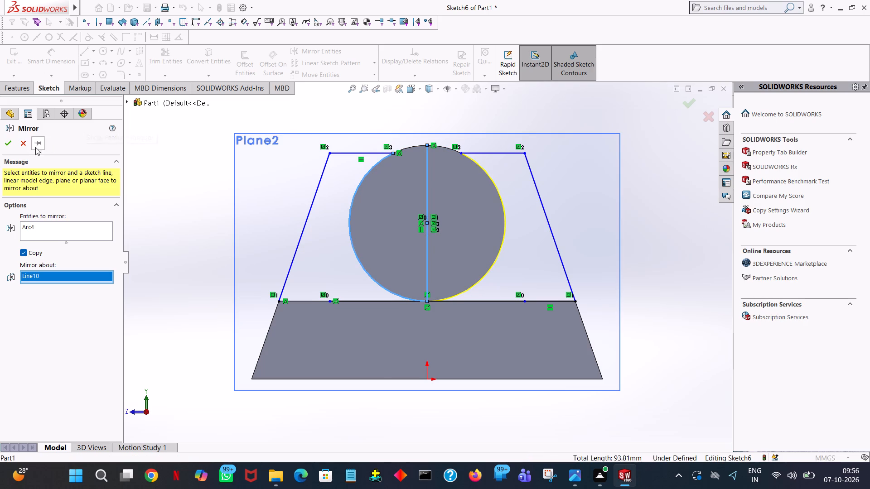
pyautogui.click(5, 149)
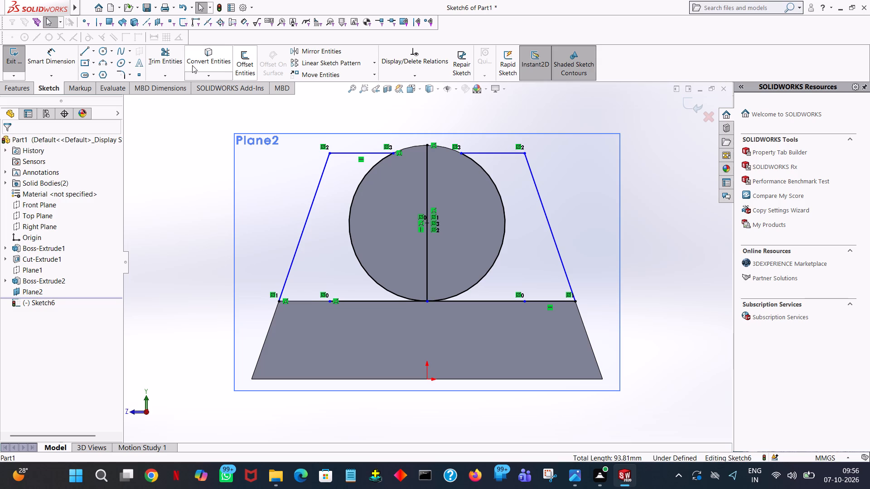
# Trim away the vertical centre line inside the circle.
pyautogui.click(167, 58)
pyautogui.click(426, 214)
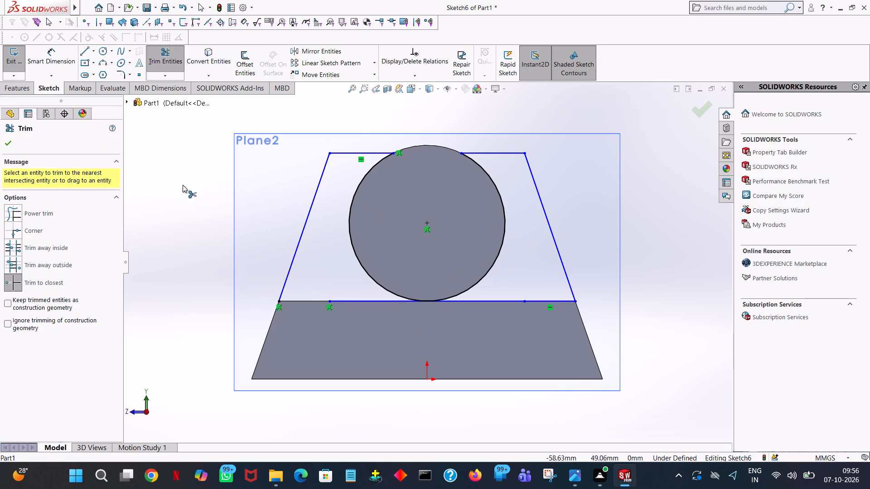
pyautogui.click(14, 141)
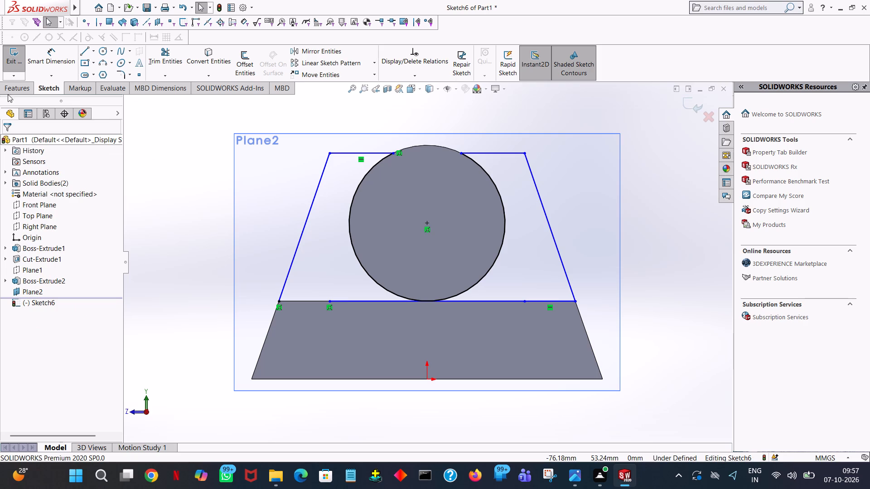
# Sketch an 8 mm horizontal line from the cylinder's topmost point toward the original slanted support side.
pyautogui.click(87, 53)
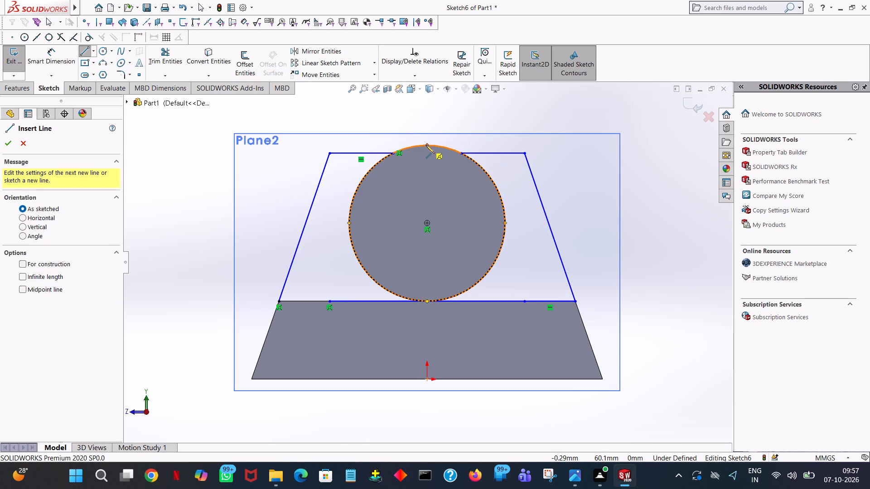
pyautogui.click(426, 144)
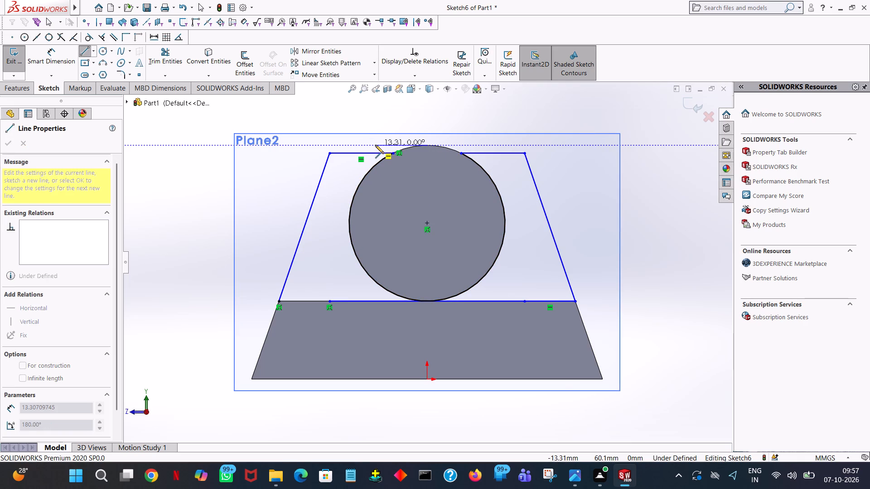
pyautogui.click(375, 145)
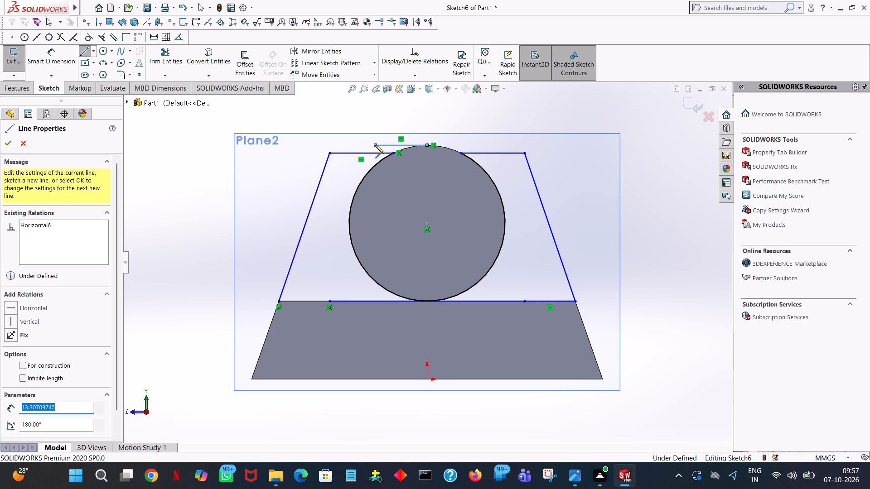
pyautogui.press('8')
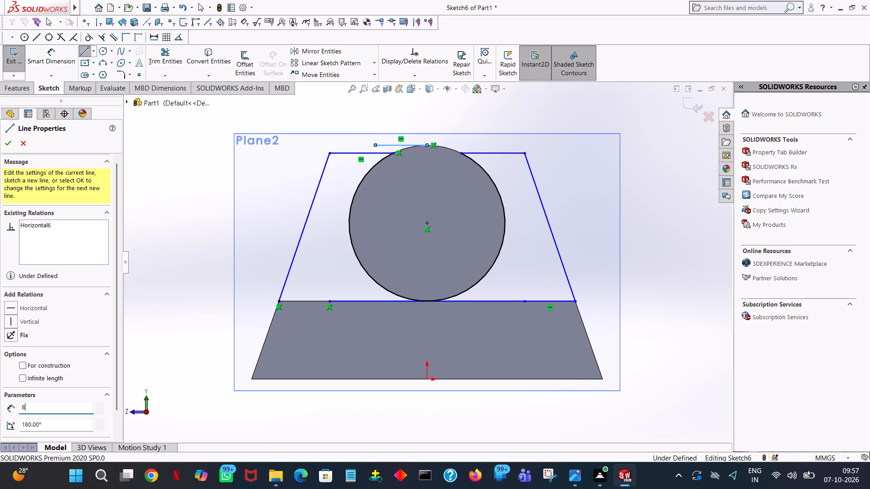
pyautogui.press('Return')
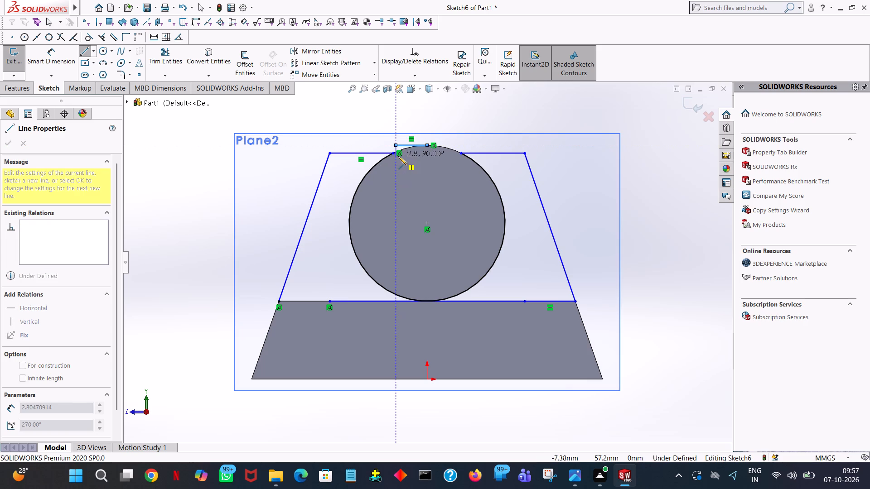
# Sketch a vertical line about 1.67 mm long from the 8 mm line's outer end down to the cylinder's circular edge.
pyautogui.keyDown('ctrl'); pyautogui.scroll(-2, 398, 156); pyautogui.keyUp('ctrl')
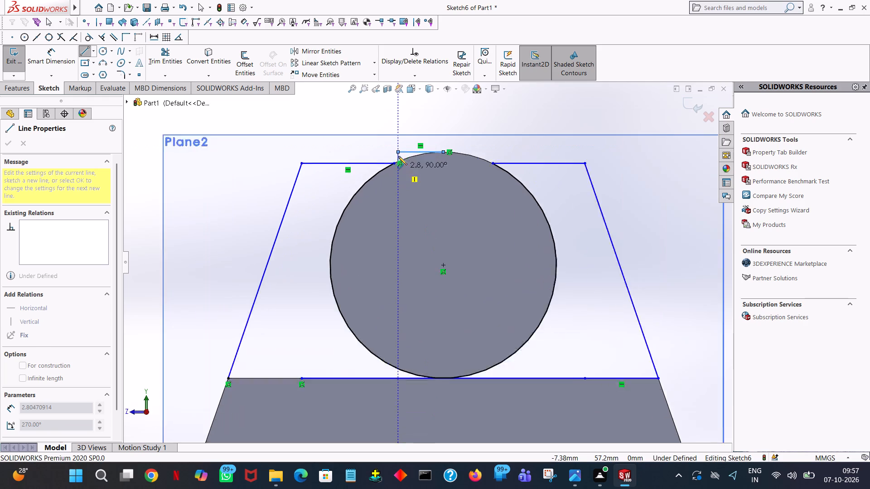
pyautogui.keyDown('ctrl'); pyautogui.scroll(-4, 398, 156); pyautogui.keyUp('ctrl')
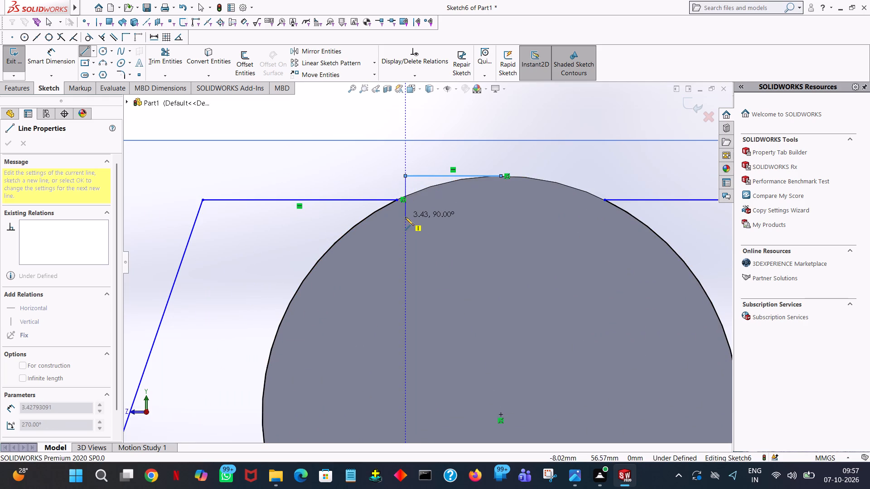
pyautogui.keyDown('ctrl'); pyautogui.scroll(-7, 405, 217); pyautogui.keyUp('ctrl')
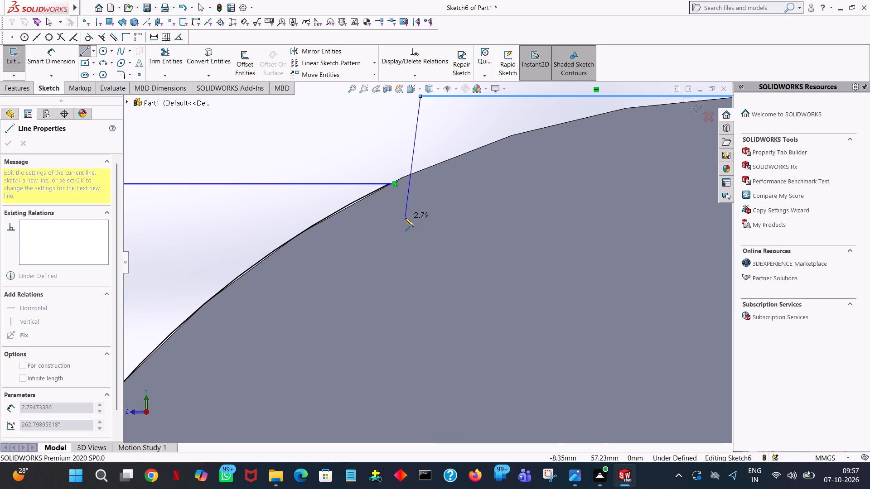
pyautogui.click(420, 172)
pyautogui.rightClick(420, 172)
pyautogui.click(437, 176)
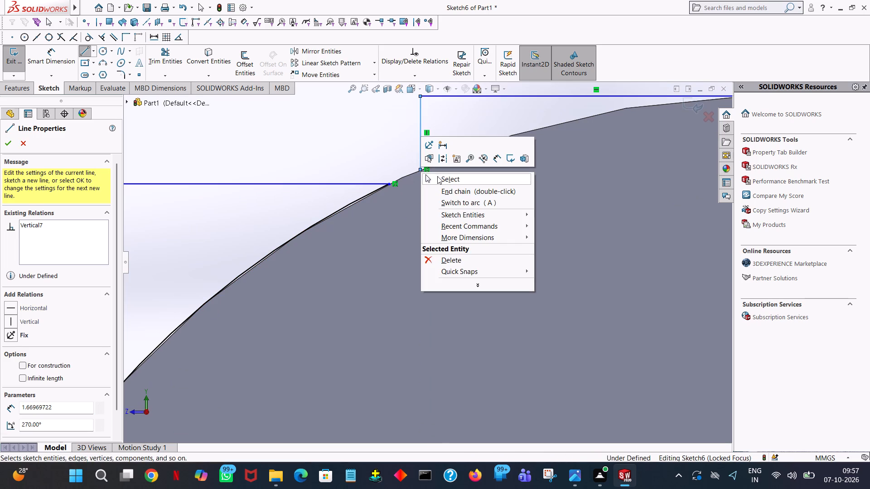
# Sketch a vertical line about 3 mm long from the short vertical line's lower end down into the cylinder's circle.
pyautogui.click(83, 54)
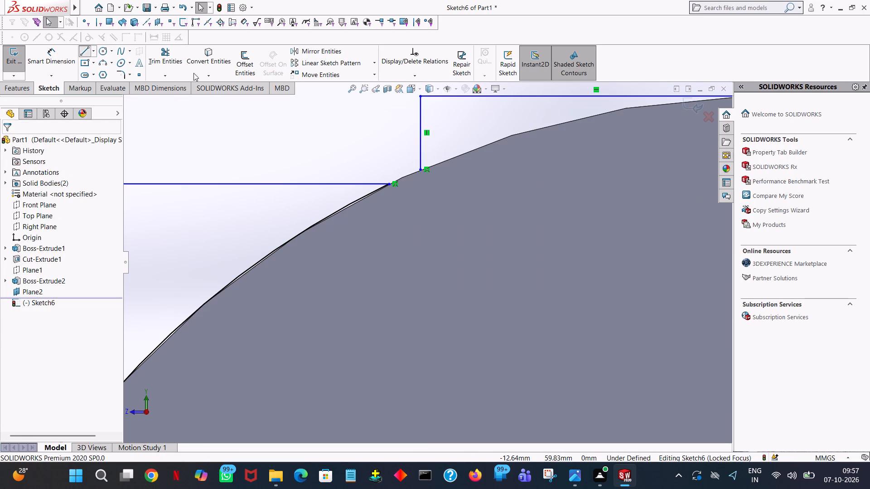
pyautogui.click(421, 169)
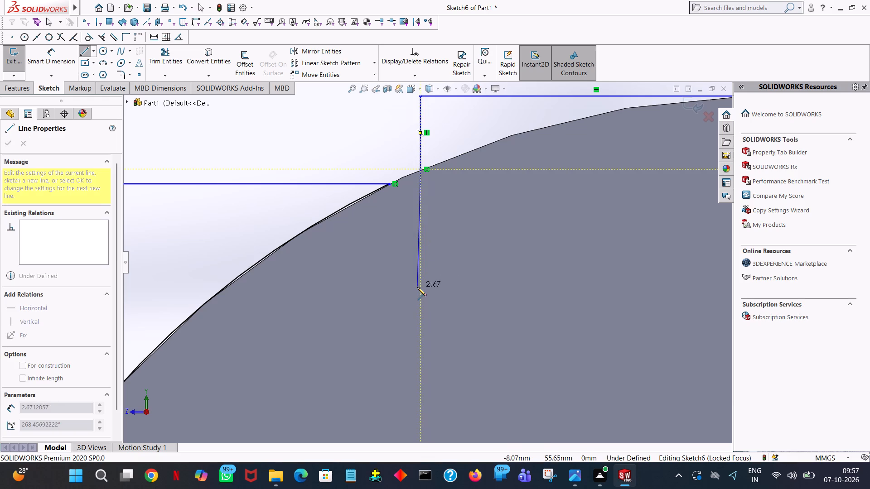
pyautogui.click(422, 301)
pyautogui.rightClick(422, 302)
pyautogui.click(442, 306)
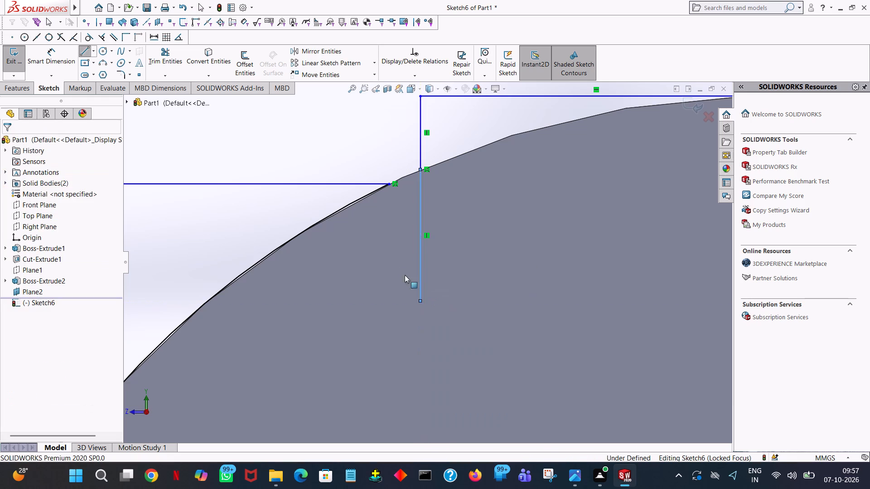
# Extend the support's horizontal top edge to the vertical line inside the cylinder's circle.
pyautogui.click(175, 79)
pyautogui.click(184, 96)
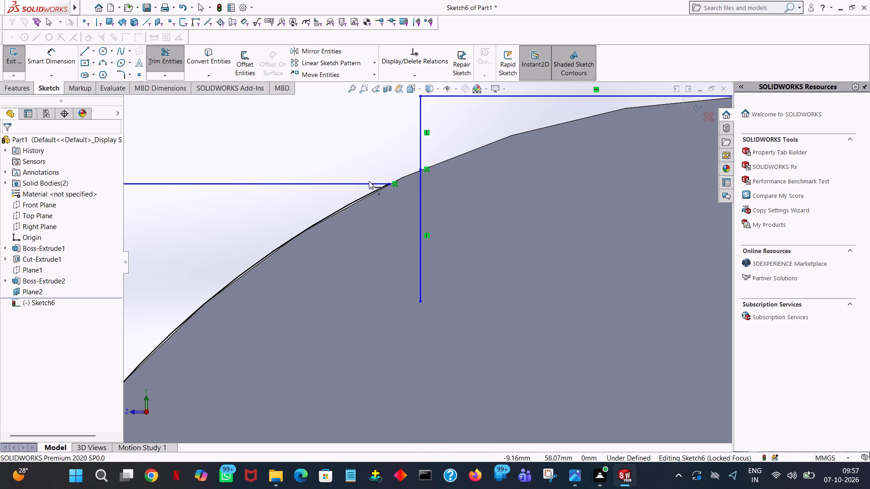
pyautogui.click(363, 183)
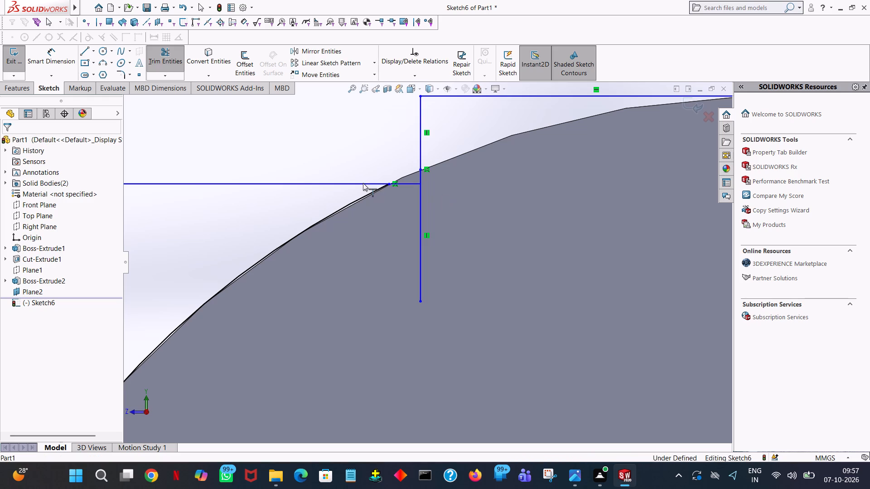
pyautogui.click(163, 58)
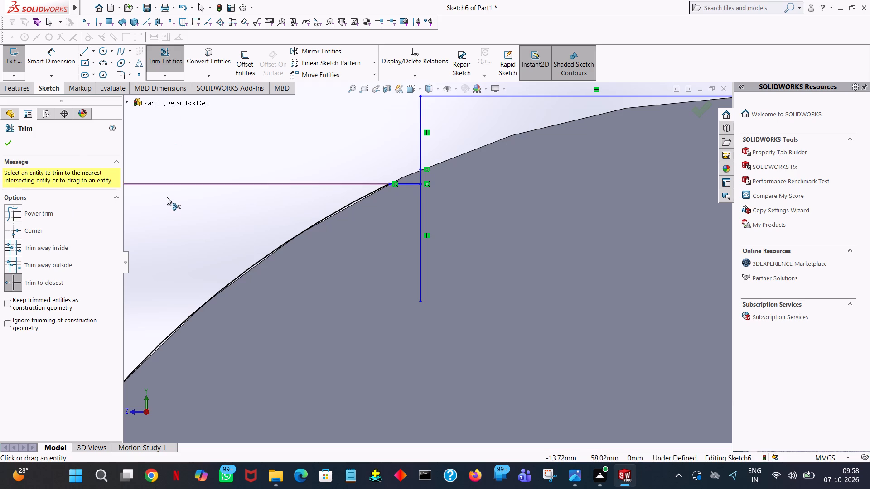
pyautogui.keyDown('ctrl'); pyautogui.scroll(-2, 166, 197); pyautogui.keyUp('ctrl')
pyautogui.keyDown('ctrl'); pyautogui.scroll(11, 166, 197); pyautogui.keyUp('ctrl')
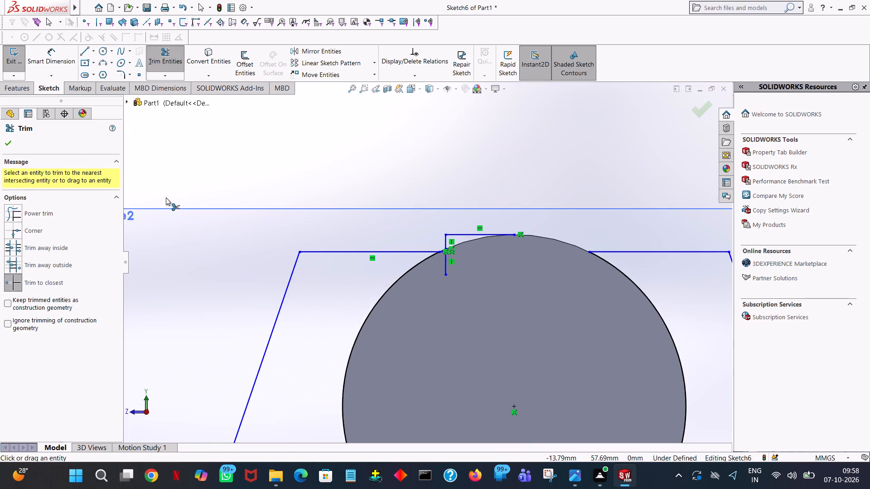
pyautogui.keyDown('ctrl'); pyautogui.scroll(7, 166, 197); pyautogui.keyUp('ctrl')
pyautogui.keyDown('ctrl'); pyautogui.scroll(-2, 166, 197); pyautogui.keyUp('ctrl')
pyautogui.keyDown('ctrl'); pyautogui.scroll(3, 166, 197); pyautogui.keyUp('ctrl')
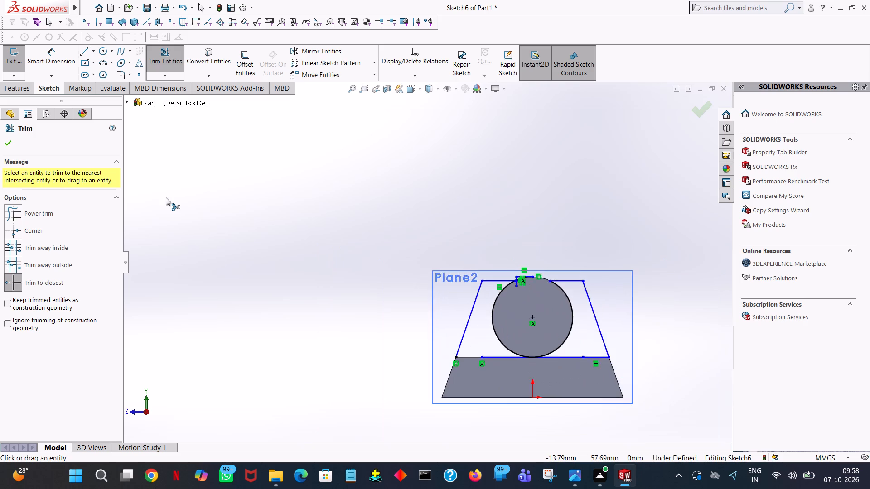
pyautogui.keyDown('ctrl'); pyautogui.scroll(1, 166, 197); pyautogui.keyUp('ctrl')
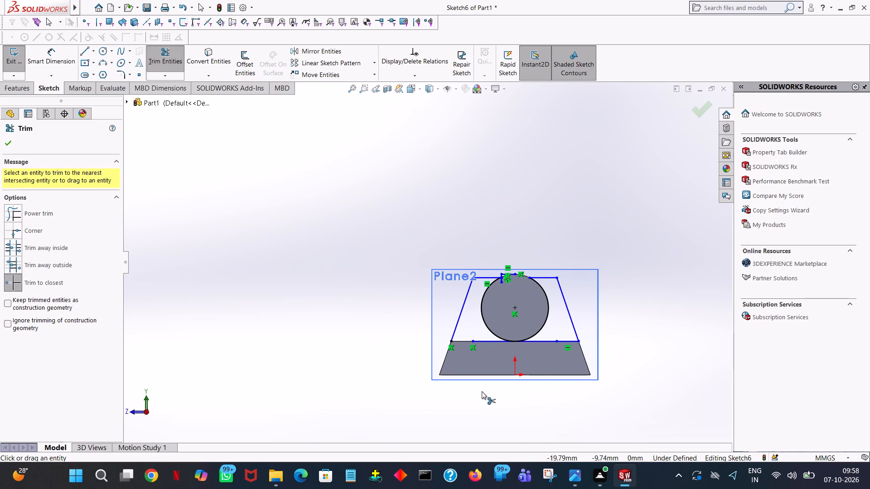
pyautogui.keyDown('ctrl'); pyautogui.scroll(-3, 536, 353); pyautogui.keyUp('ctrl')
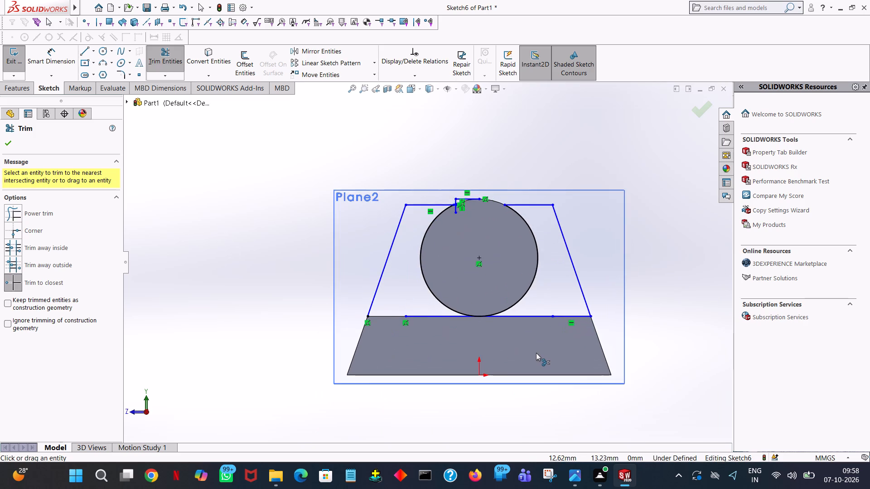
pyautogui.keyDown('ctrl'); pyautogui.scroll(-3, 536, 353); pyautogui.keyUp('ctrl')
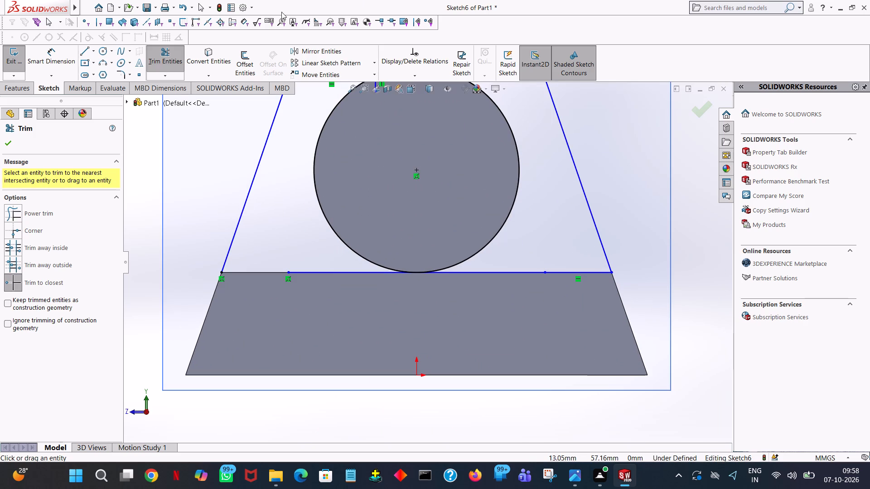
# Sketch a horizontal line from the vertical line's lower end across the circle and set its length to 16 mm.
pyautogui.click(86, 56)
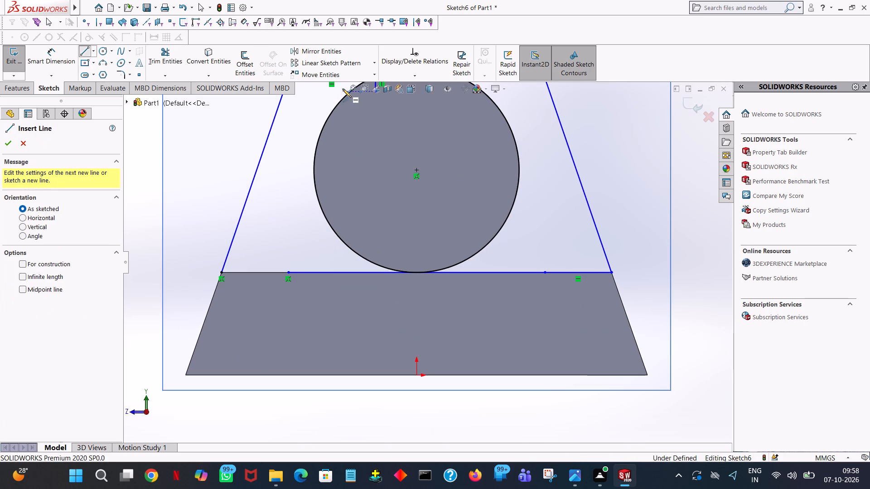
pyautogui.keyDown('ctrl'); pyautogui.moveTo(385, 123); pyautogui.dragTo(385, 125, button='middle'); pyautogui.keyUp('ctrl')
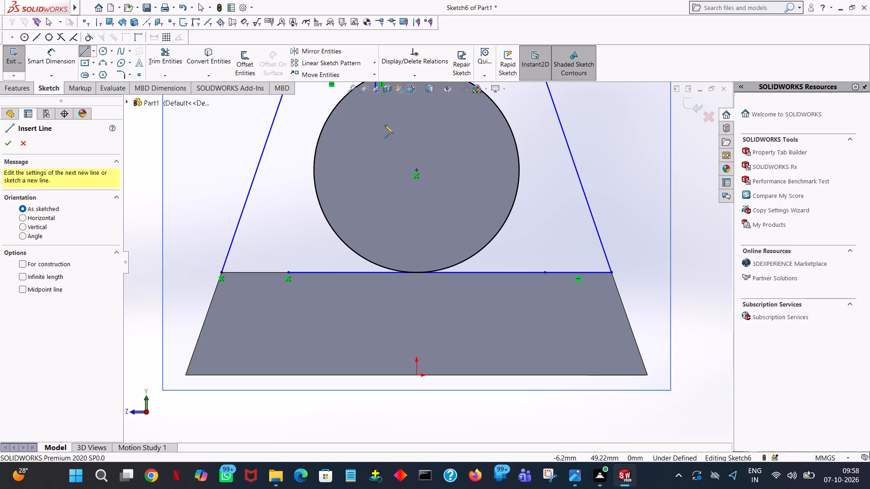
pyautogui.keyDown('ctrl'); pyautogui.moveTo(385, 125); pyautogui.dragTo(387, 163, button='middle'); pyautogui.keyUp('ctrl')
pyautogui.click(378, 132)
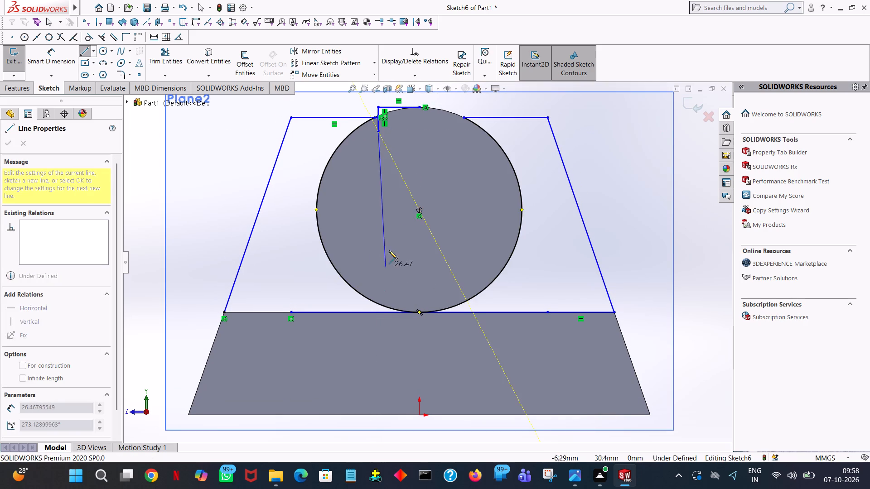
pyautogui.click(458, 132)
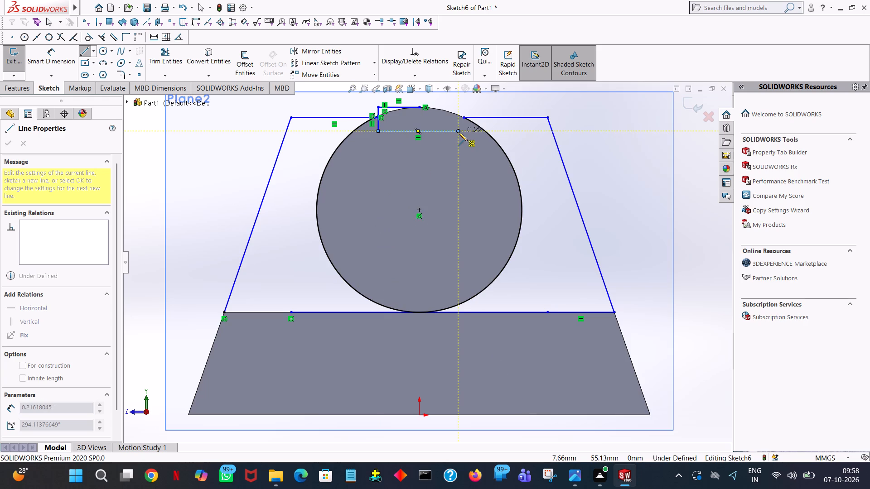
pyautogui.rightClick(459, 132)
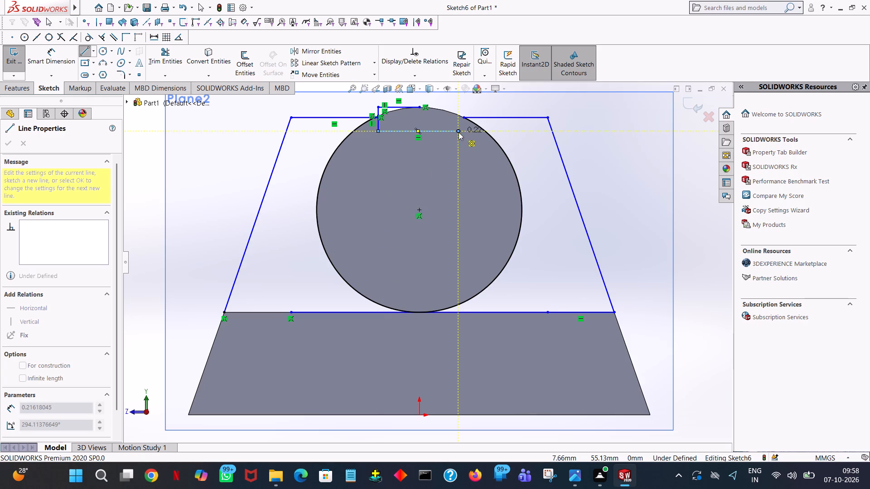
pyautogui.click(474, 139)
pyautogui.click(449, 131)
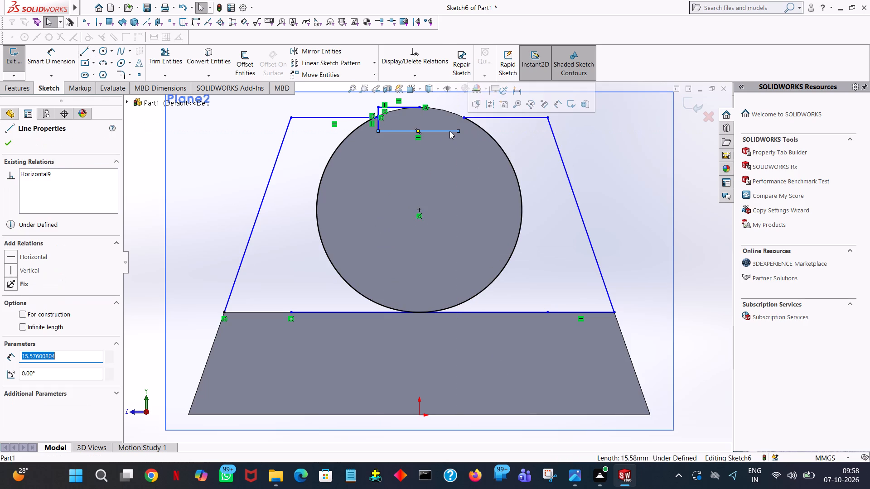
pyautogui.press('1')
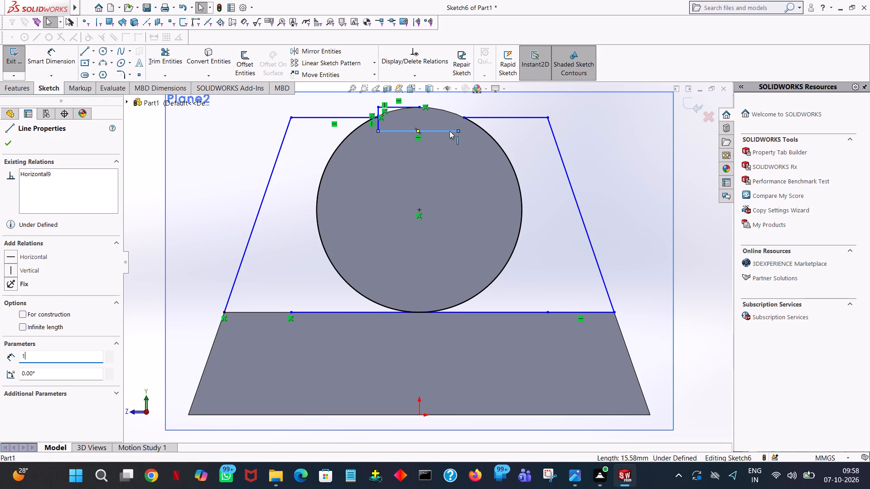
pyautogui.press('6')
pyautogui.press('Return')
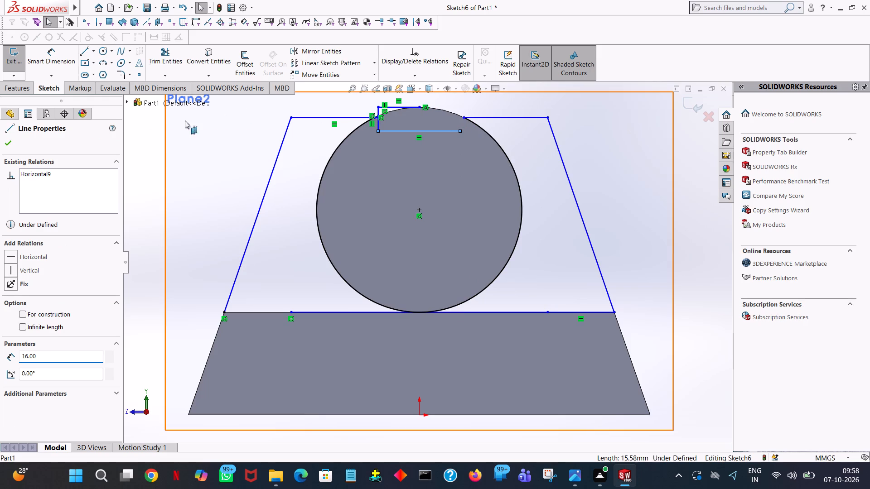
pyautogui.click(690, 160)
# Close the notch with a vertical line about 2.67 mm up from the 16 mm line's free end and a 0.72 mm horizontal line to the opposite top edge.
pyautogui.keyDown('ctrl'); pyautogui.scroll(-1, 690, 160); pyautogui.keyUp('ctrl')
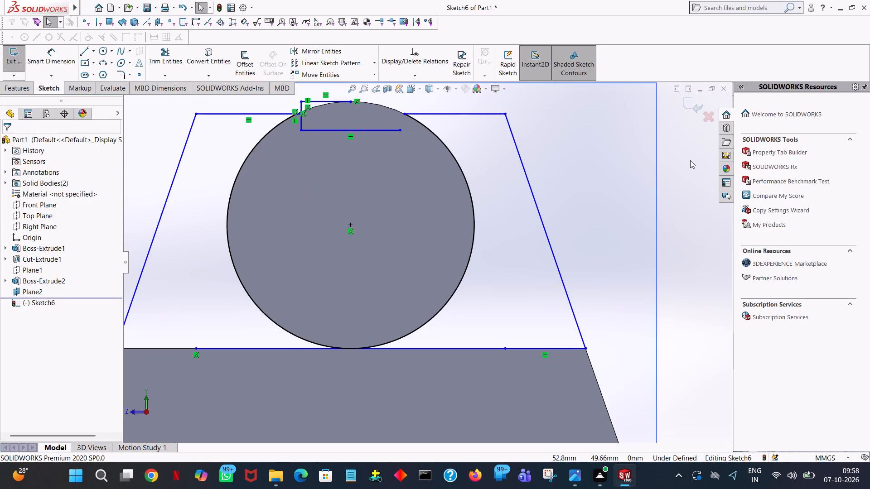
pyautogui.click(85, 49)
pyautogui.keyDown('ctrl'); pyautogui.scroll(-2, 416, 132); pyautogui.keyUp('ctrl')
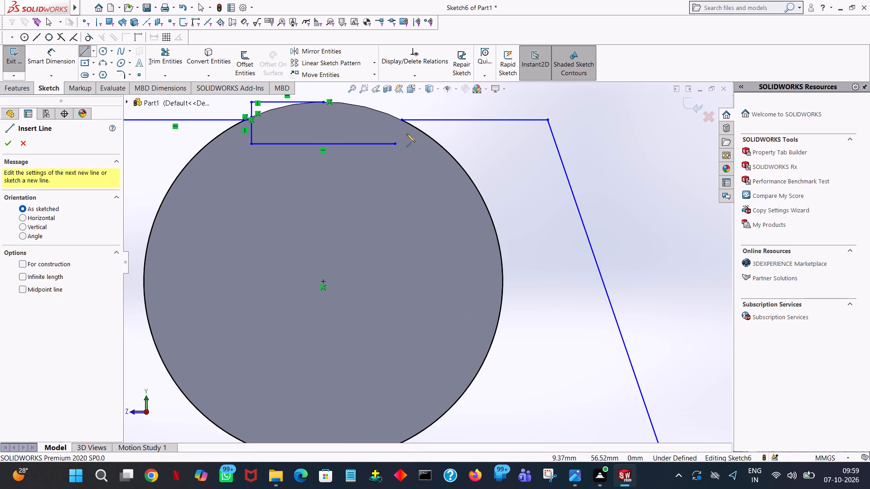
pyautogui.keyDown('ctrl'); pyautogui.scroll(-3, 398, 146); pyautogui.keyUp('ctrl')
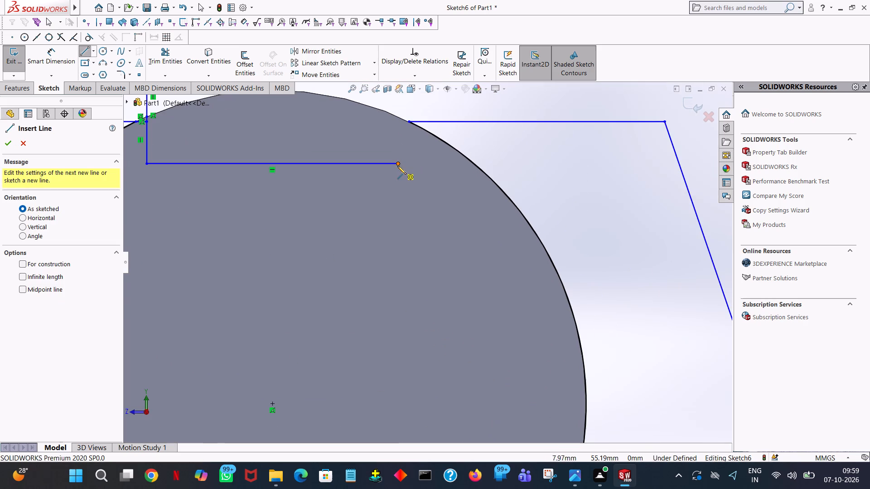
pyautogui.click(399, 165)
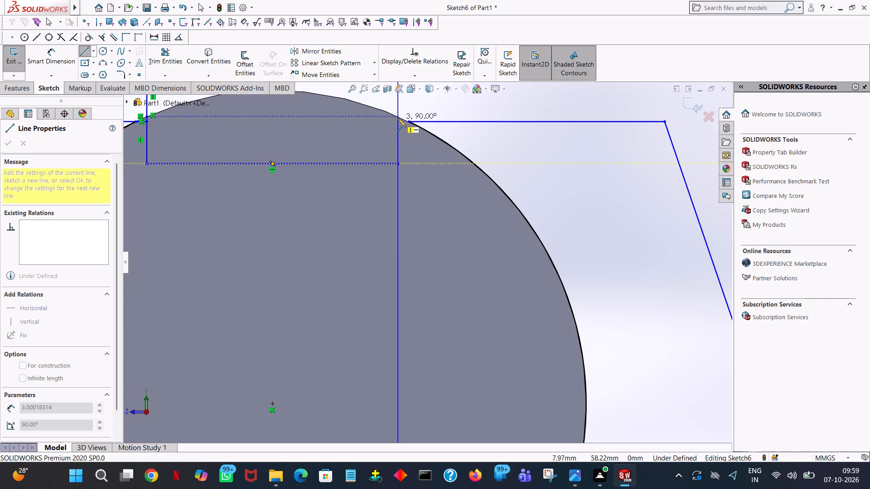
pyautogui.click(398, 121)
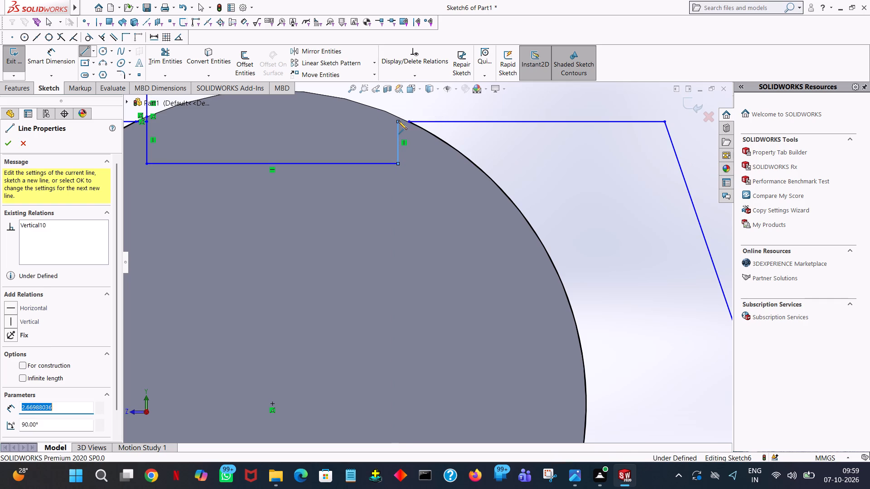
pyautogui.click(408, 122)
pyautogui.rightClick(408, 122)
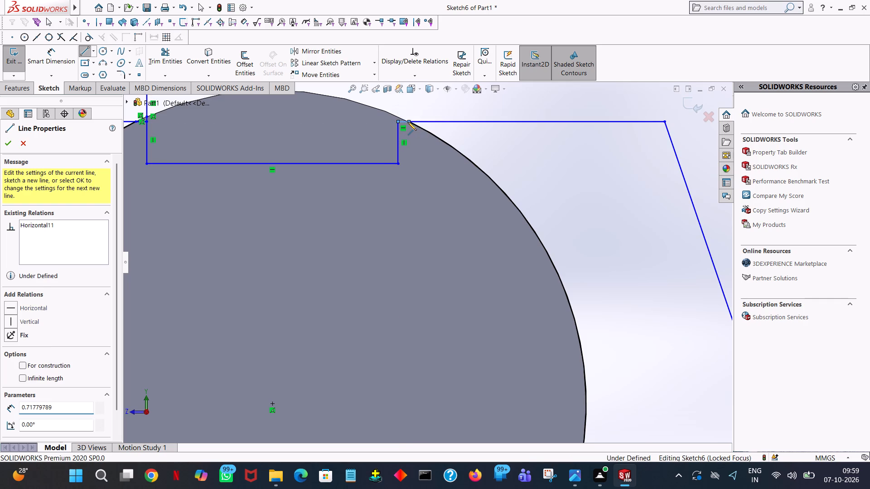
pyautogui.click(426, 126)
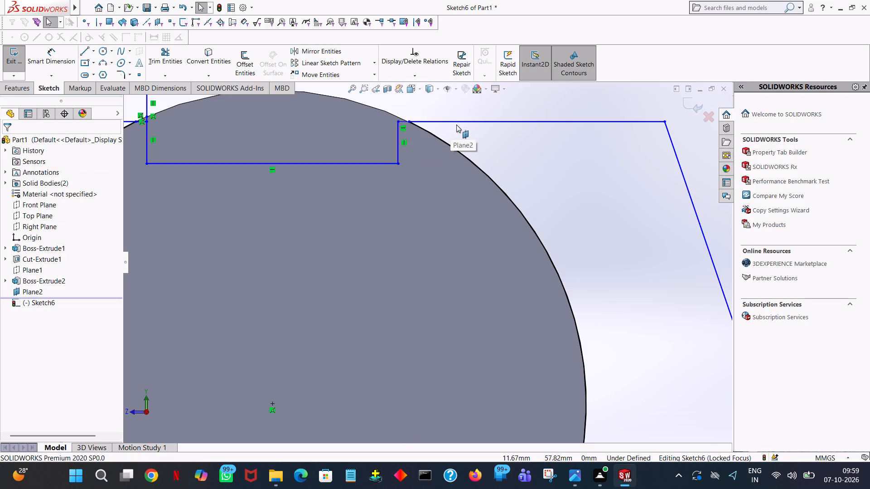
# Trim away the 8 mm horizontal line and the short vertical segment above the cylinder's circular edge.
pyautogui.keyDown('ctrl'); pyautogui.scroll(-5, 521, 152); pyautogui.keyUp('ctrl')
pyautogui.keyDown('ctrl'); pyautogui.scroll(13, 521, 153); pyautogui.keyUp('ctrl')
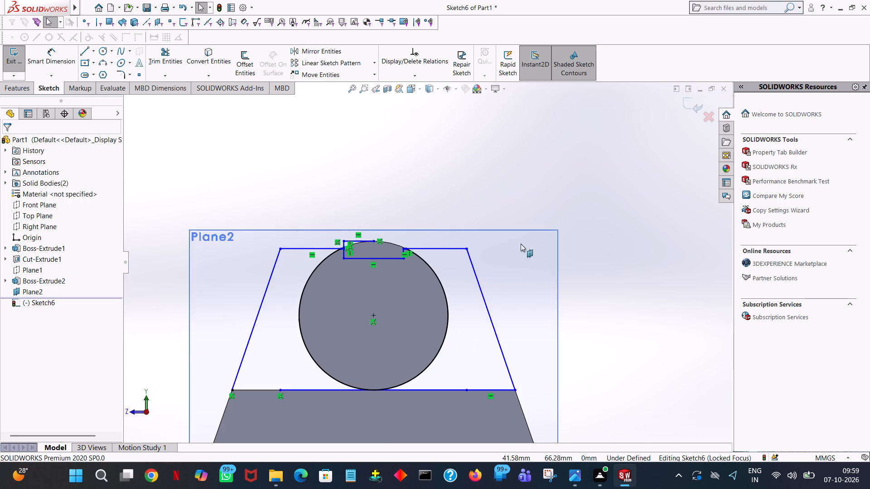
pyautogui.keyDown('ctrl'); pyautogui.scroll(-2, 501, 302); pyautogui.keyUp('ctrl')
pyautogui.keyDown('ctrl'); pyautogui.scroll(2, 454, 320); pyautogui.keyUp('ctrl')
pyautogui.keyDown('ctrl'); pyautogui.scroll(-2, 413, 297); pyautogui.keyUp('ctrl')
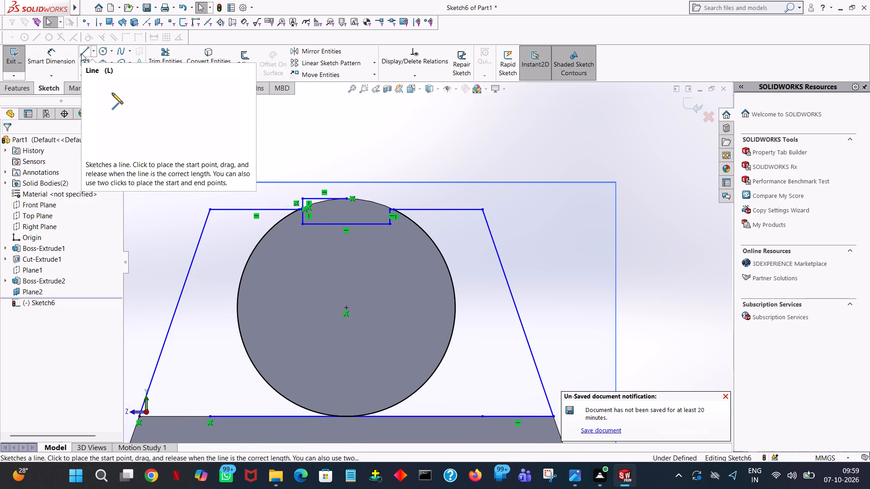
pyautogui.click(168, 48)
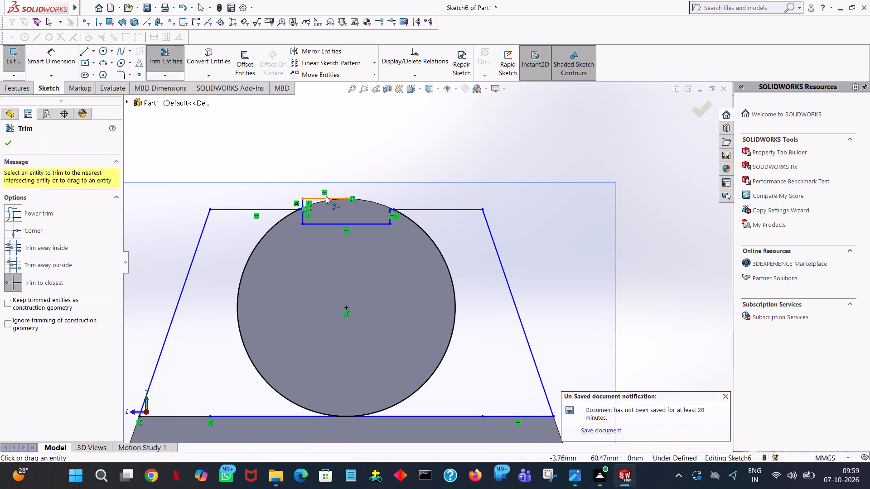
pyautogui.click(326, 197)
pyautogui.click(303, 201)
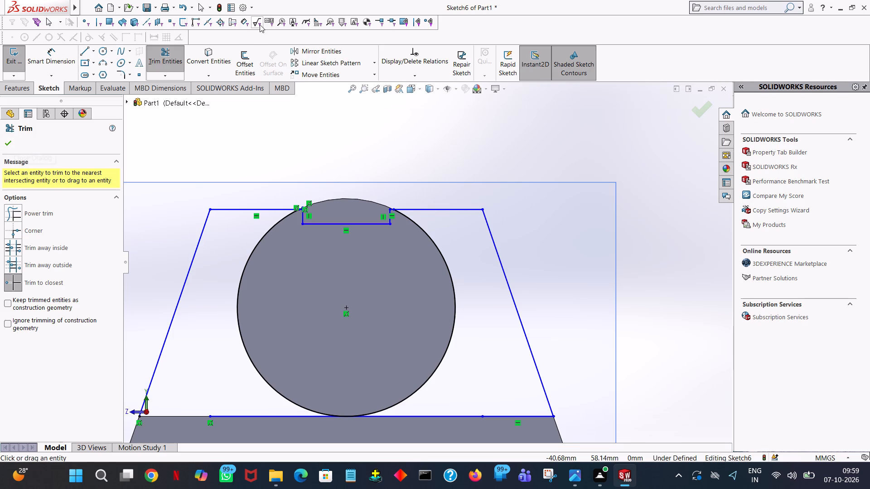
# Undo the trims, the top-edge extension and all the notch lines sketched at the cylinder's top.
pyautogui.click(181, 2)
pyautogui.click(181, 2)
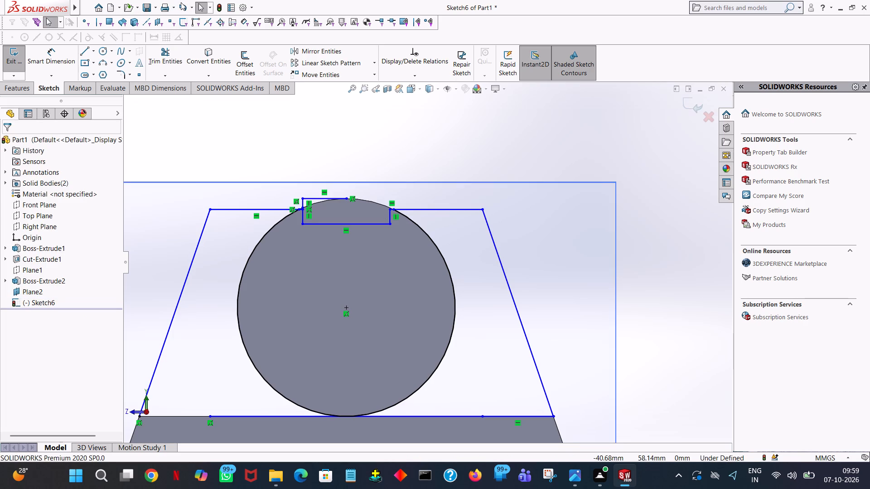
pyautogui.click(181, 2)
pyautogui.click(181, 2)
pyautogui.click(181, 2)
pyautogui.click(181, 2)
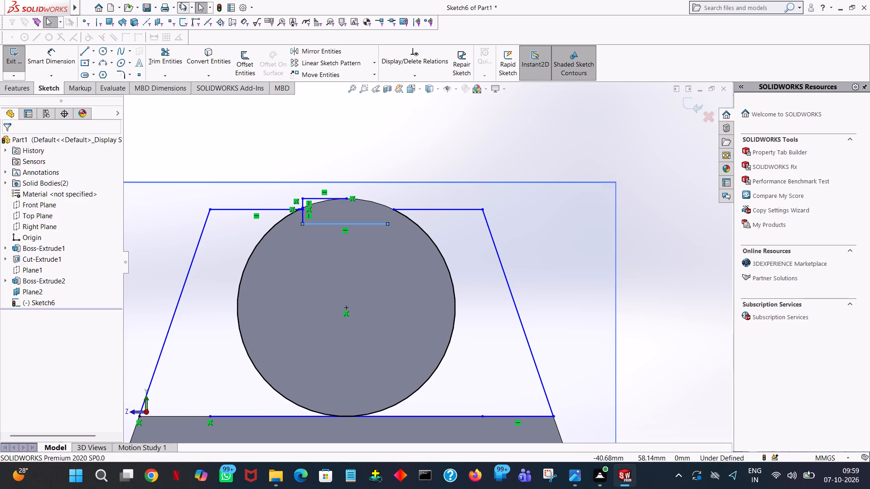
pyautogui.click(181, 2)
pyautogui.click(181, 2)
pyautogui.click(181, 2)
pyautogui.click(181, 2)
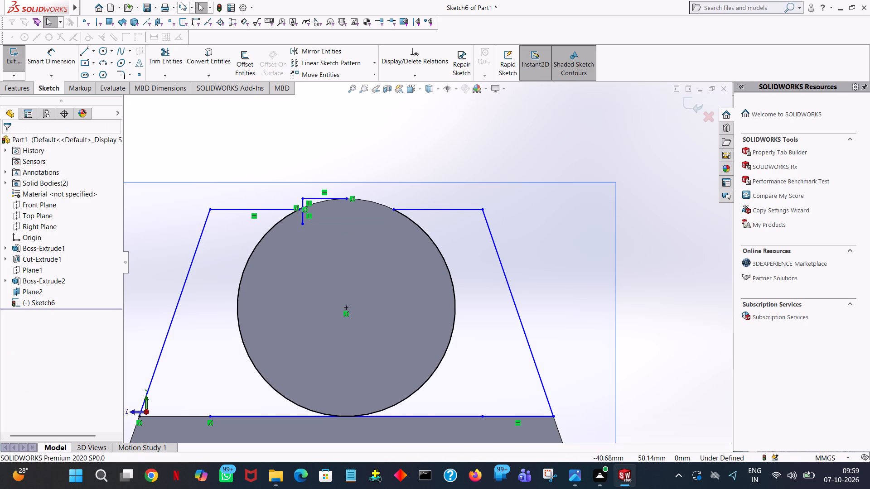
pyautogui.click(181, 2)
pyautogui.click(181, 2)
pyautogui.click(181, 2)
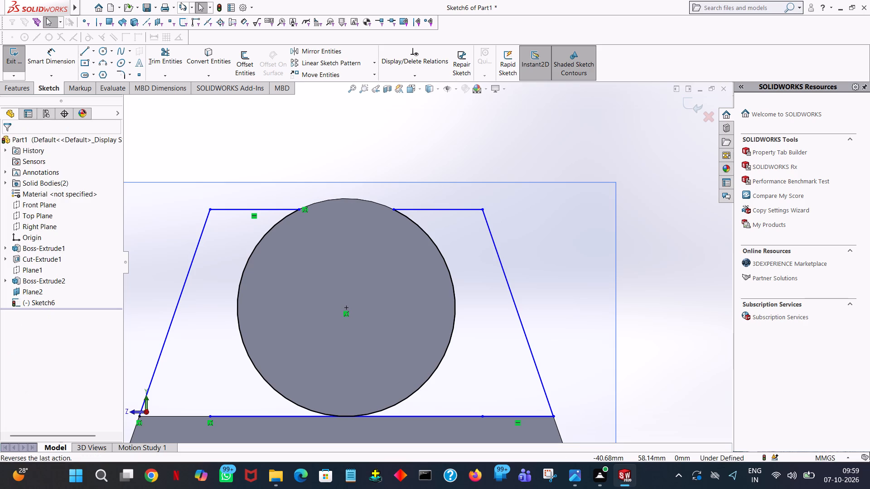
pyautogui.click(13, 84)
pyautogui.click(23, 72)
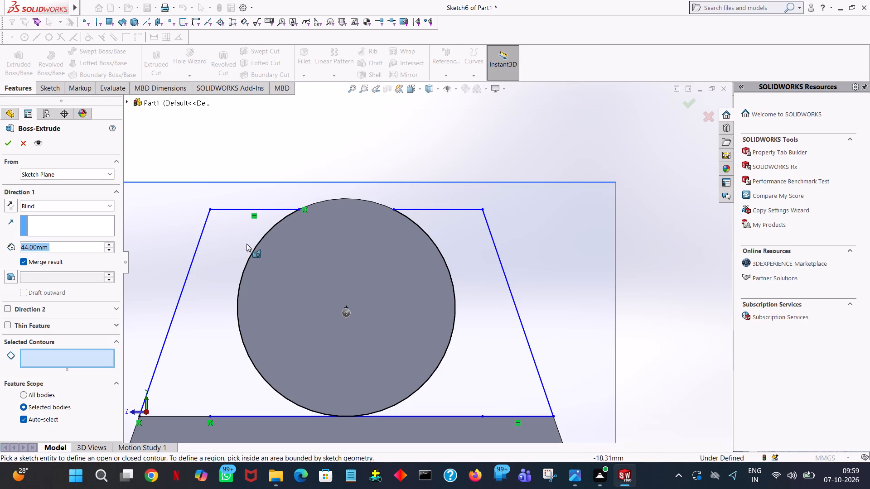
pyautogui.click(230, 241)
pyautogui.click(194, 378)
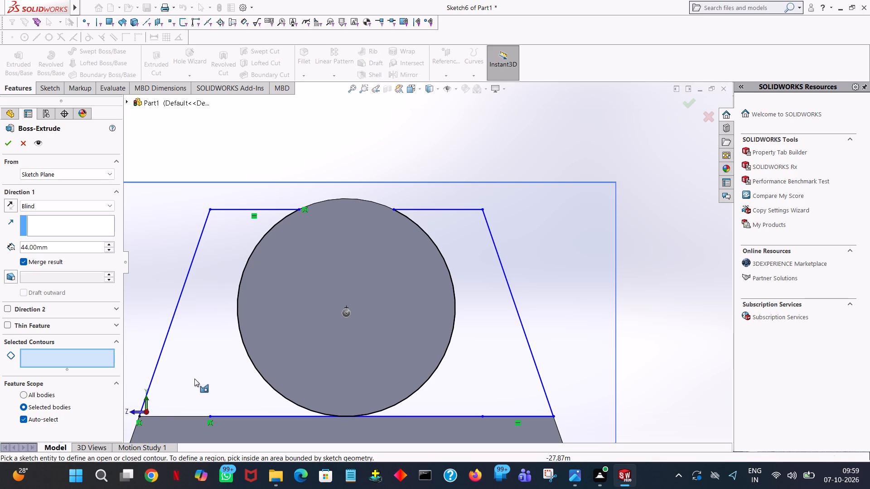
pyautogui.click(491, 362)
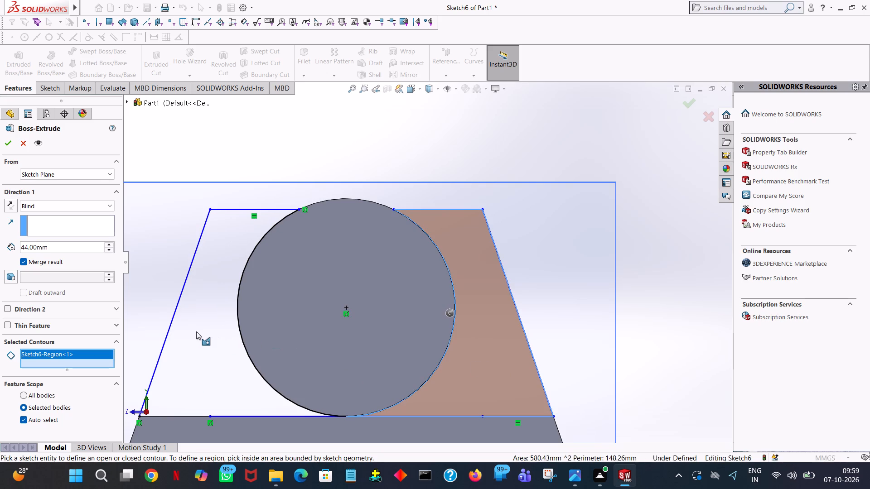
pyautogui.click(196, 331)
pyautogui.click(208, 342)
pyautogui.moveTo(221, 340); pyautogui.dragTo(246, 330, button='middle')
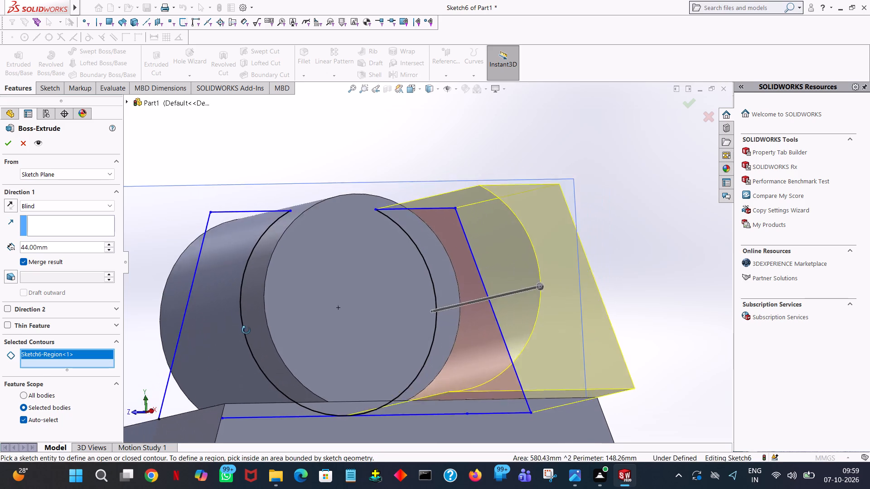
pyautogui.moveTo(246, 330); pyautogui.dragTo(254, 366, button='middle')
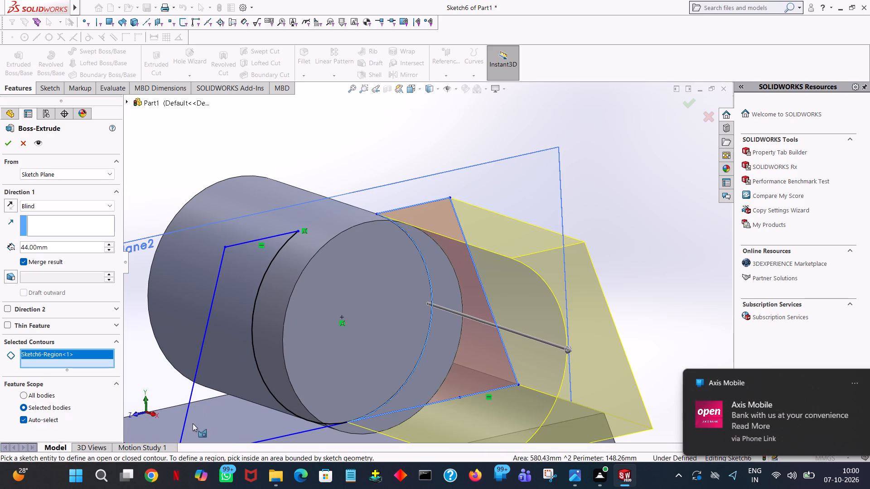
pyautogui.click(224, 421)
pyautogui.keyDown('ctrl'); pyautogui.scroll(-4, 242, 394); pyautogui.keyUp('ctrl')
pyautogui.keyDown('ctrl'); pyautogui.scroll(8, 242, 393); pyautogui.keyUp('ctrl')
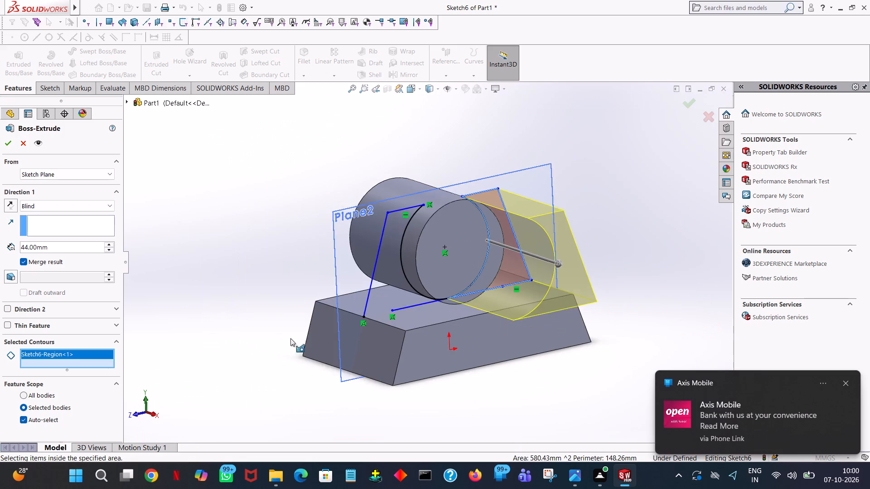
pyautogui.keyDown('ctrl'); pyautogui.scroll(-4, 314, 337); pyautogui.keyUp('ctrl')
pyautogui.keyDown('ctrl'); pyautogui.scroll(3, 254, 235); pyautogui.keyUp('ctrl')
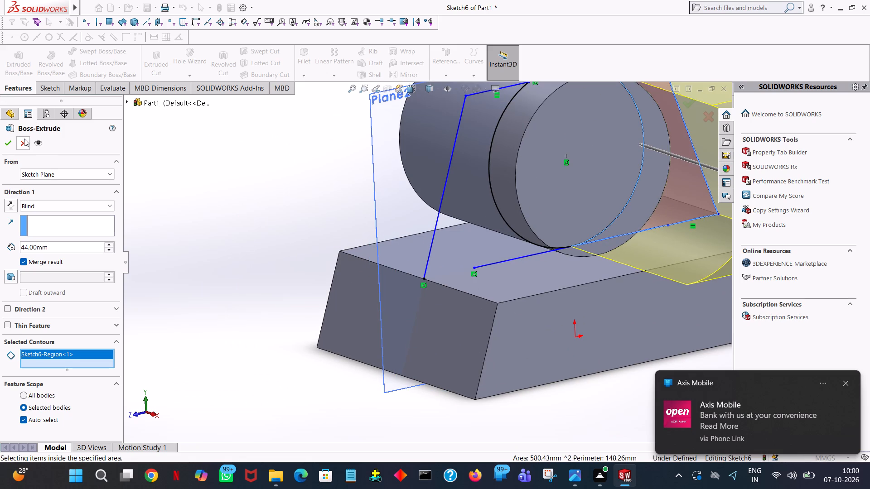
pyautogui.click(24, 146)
# Close the support profile's bottom gap with a 13 mm horizontal line from the slanted side's lower end to the existing base line.
pyautogui.click(47, 87)
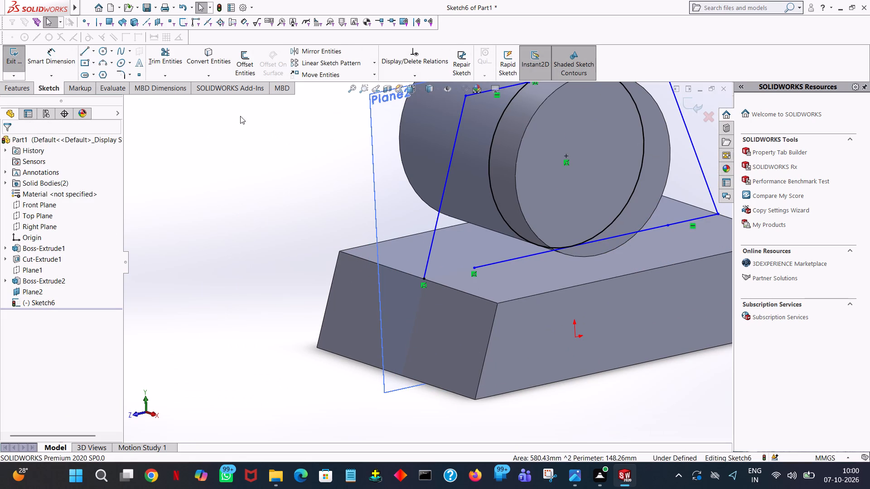
pyautogui.click(83, 55)
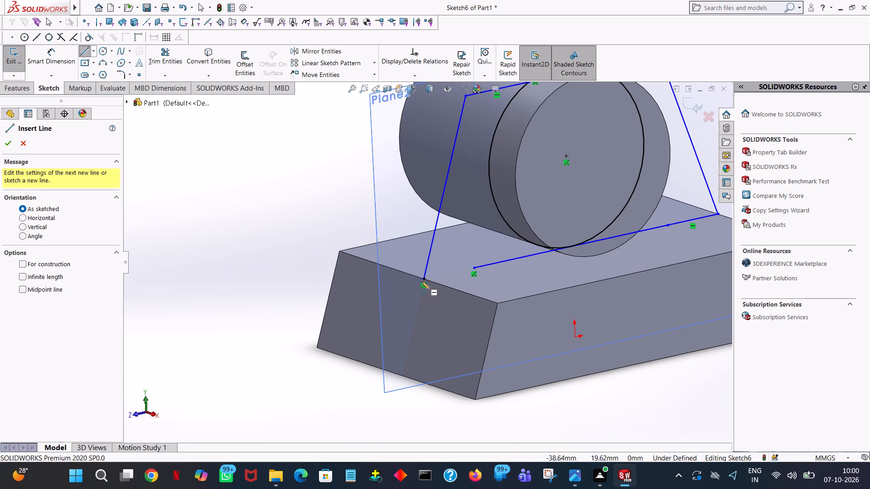
pyautogui.click(423, 279)
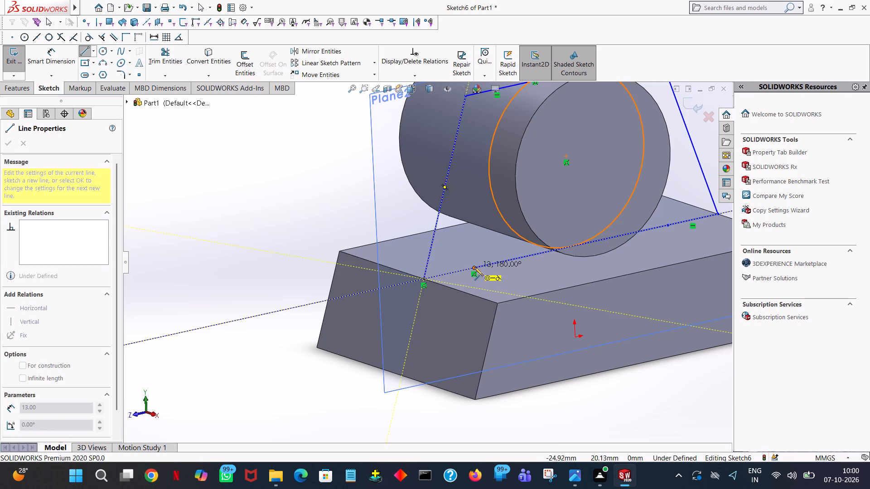
pyautogui.click(474, 267)
pyautogui.rightClick(474, 268)
pyautogui.click(503, 272)
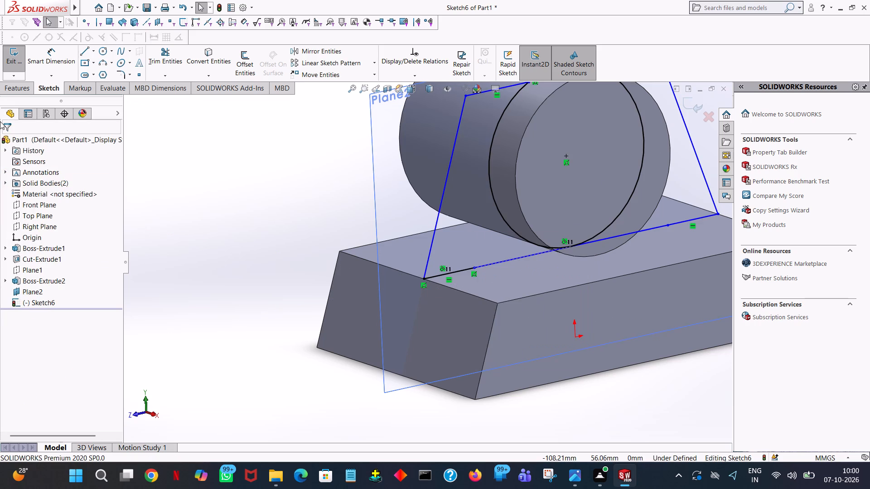
# Extrude the two profile regions flanking the cylinder 24 mm blind in the reversed direction, with result merging turned off.
pyautogui.click(22, 87)
pyautogui.click(22, 68)
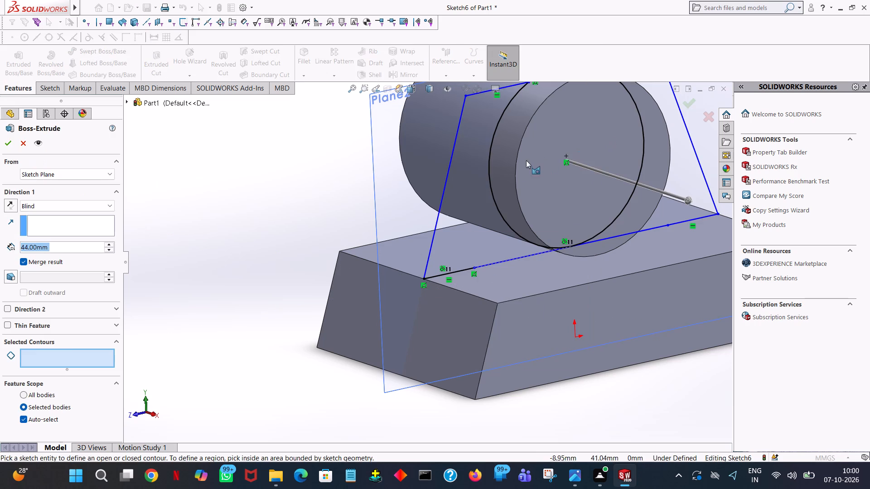
pyautogui.click(479, 166)
pyautogui.click(659, 131)
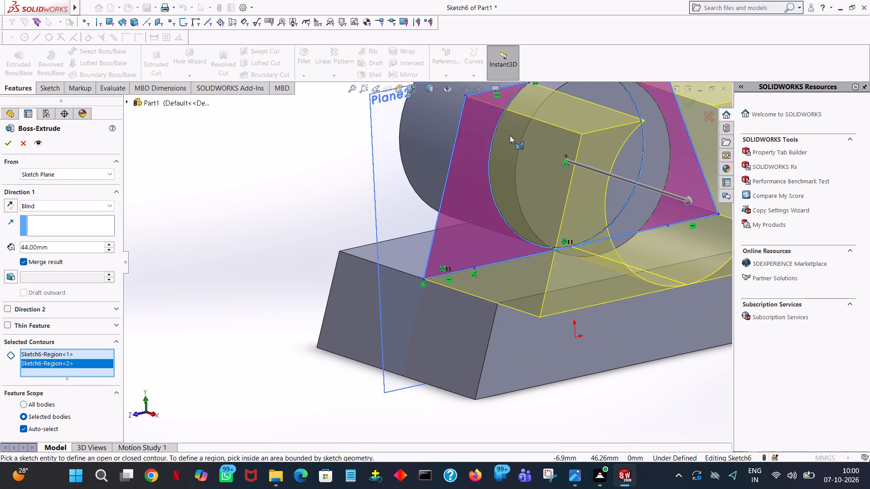
pyautogui.click(10, 204)
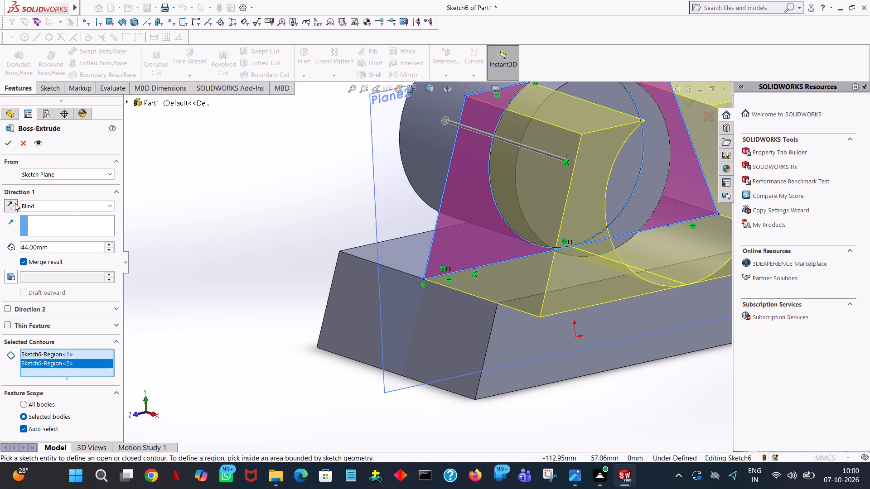
pyautogui.doubleClick(62, 251)
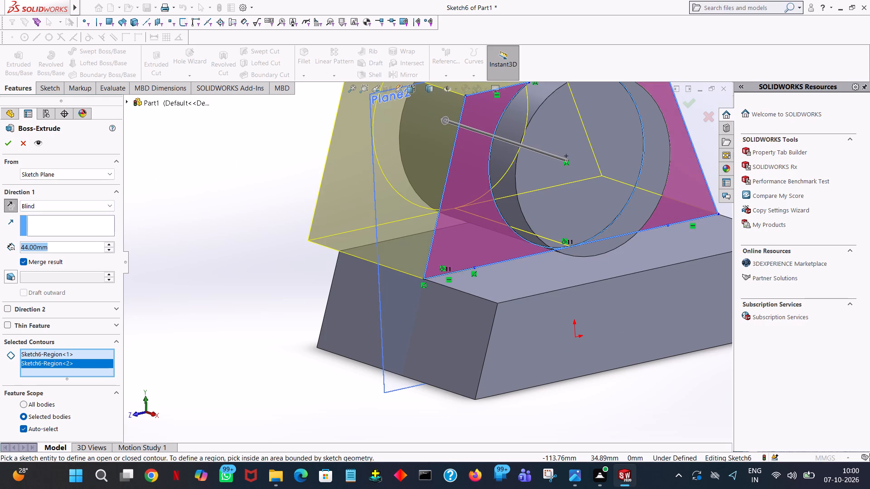
pyautogui.write('24')
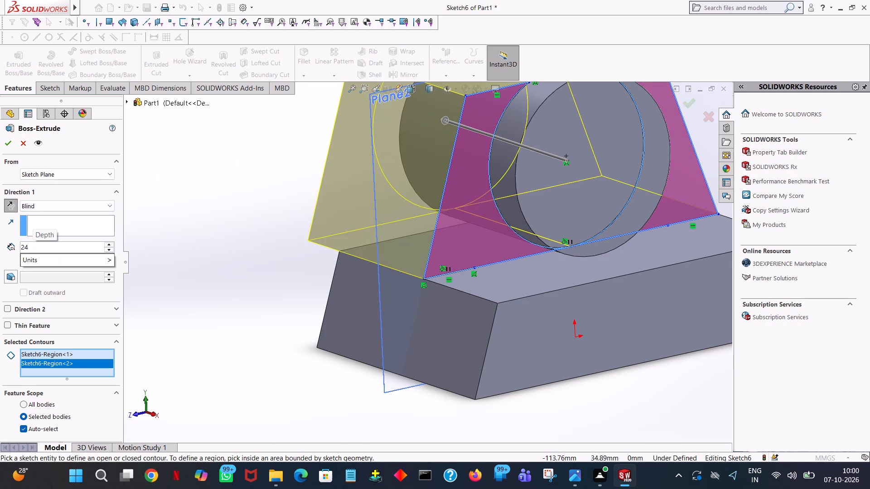
pyautogui.click(180, 216)
pyautogui.moveTo(181, 217); pyautogui.dragTo(245, 245, button='middle')
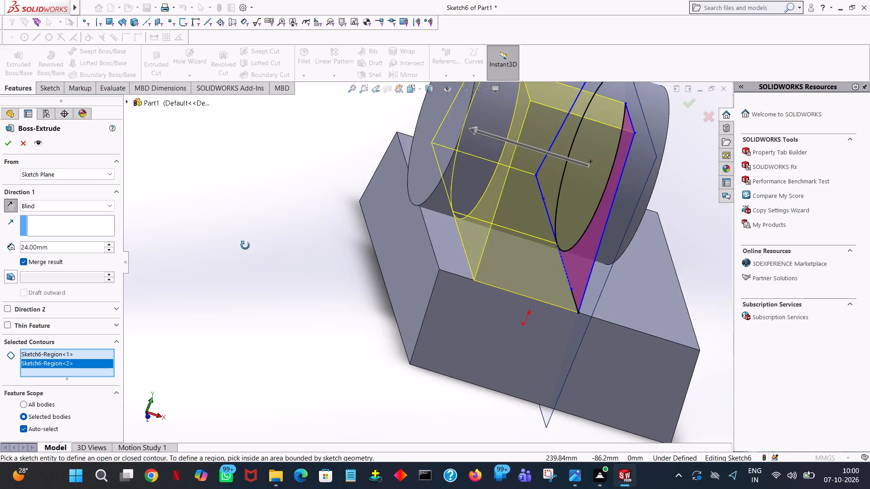
pyautogui.moveTo(245, 245); pyautogui.dragTo(237, 242, button='middle')
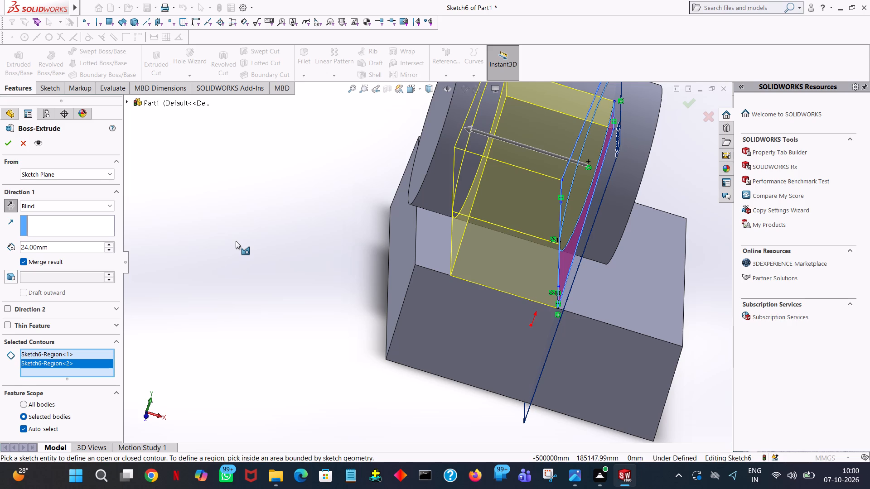
pyautogui.click(0, 139)
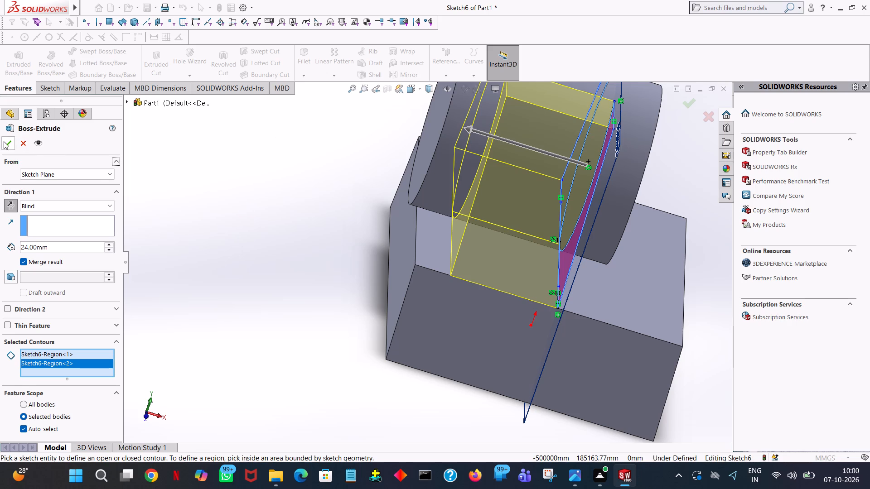
pyautogui.click(4, 142)
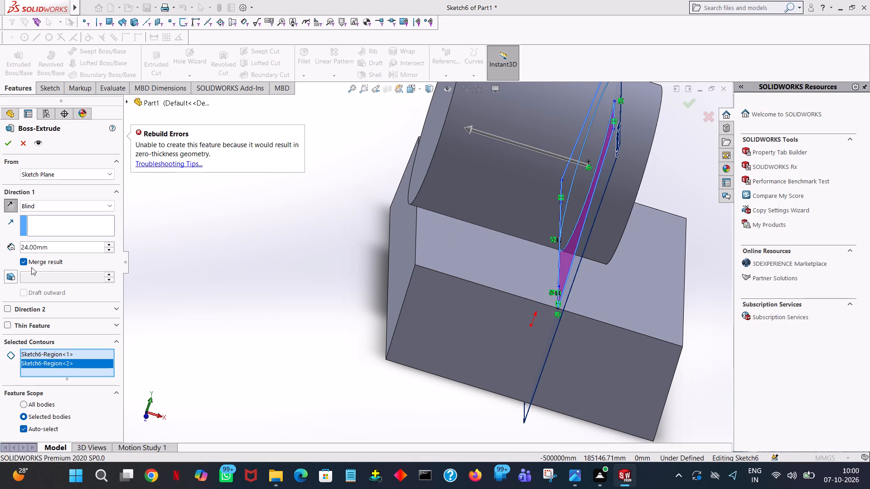
pyautogui.click(24, 261)
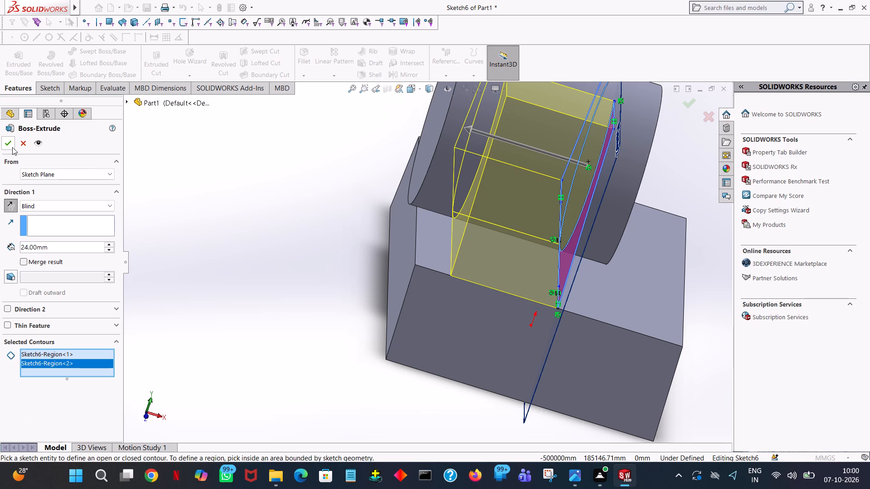
pyautogui.click(12, 147)
# Examine the extruded supports around the cylinder and on the base from several sides.
pyautogui.click(232, 253)
pyautogui.moveTo(233, 254); pyautogui.dragTo(165, 233, button='middle')
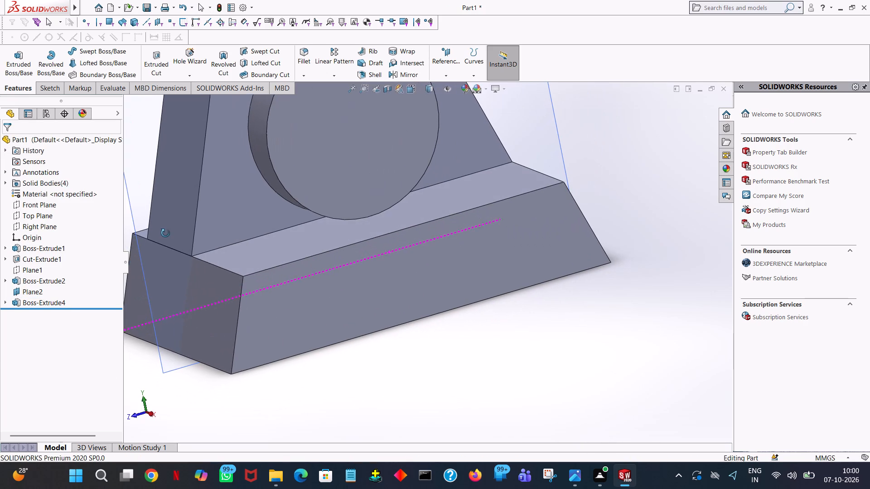
pyautogui.moveTo(165, 233); pyautogui.dragTo(166, 233, button='middle')
pyautogui.keyDown('ctrl'); pyautogui.scroll(-3, 175, 230); pyautogui.keyUp('ctrl')
pyautogui.keyDown('ctrl'); pyautogui.scroll(5, 292, 254); pyautogui.keyUp('ctrl')
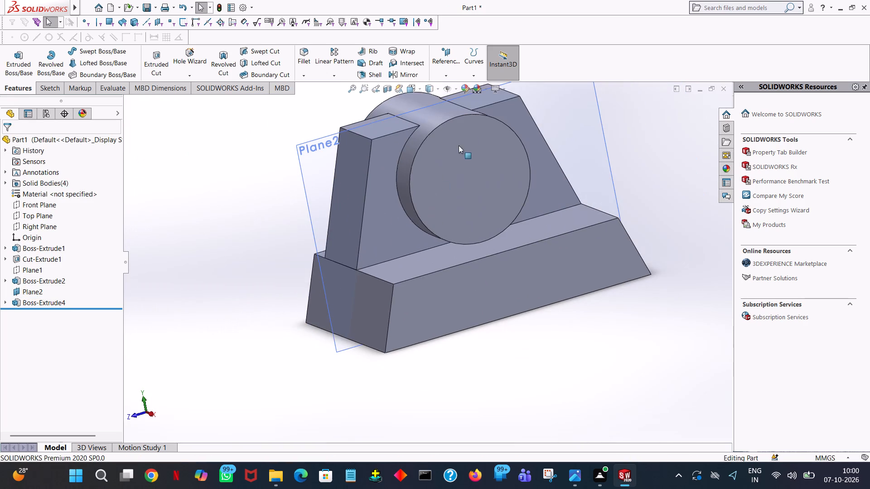
pyautogui.keyDown('ctrl'); pyautogui.scroll(-3, 464, 130); pyautogui.keyUp('ctrl')
pyautogui.keyDown('ctrl'); pyautogui.scroll(3, 464, 130); pyautogui.keyUp('ctrl')
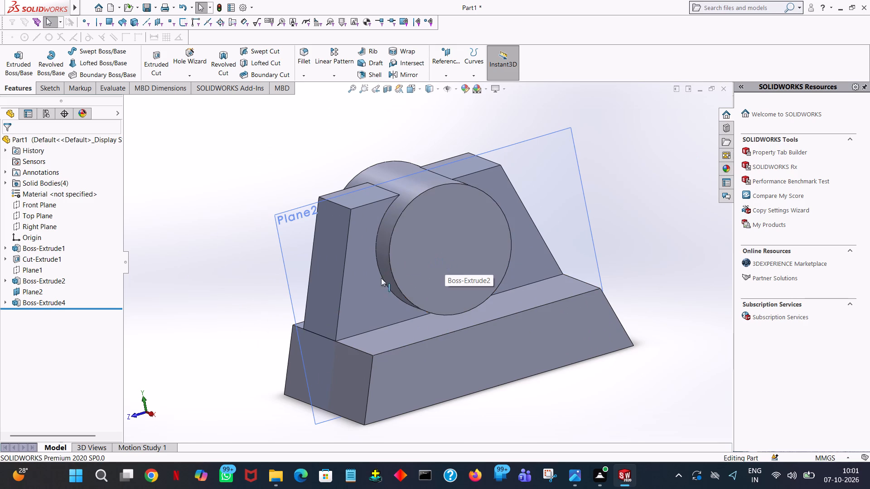
pyautogui.moveTo(430, 313); pyautogui.dragTo(422, 293, button='middle')
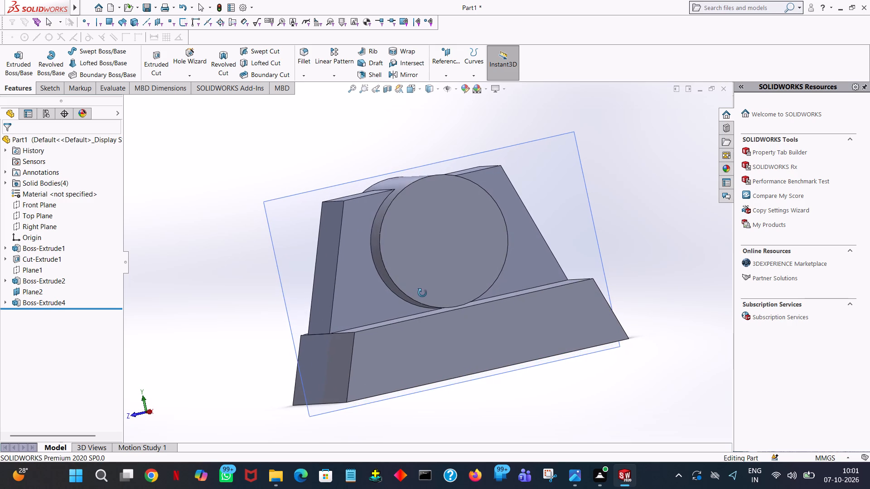
pyautogui.moveTo(422, 293); pyautogui.dragTo(442, 290, button='middle')
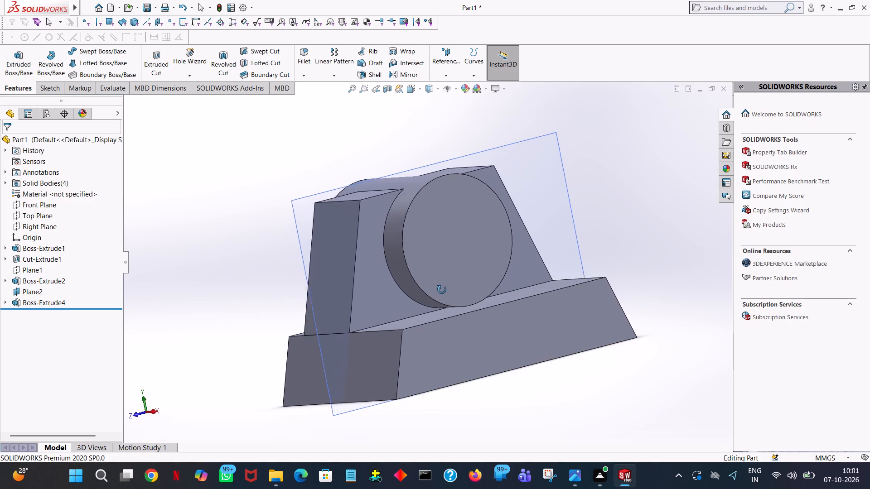
pyautogui.moveTo(442, 290); pyautogui.dragTo(508, 267, button='middle')
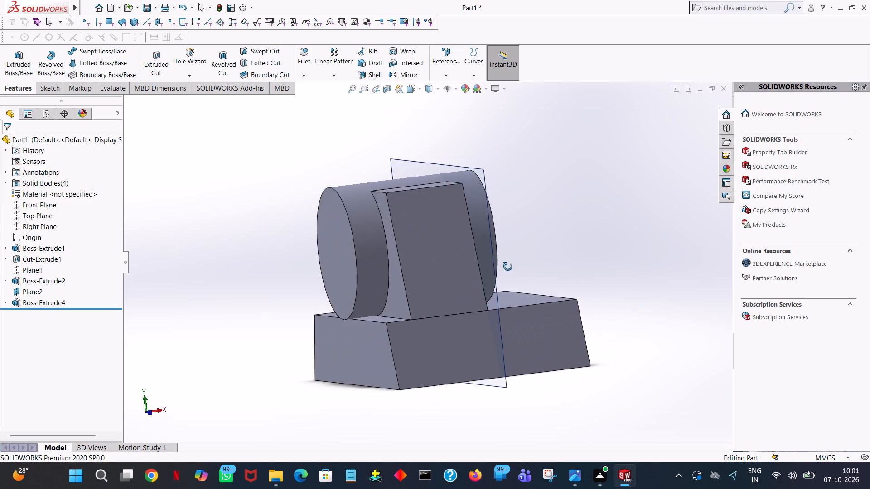
pyautogui.moveTo(508, 267); pyautogui.dragTo(507, 268, button='middle')
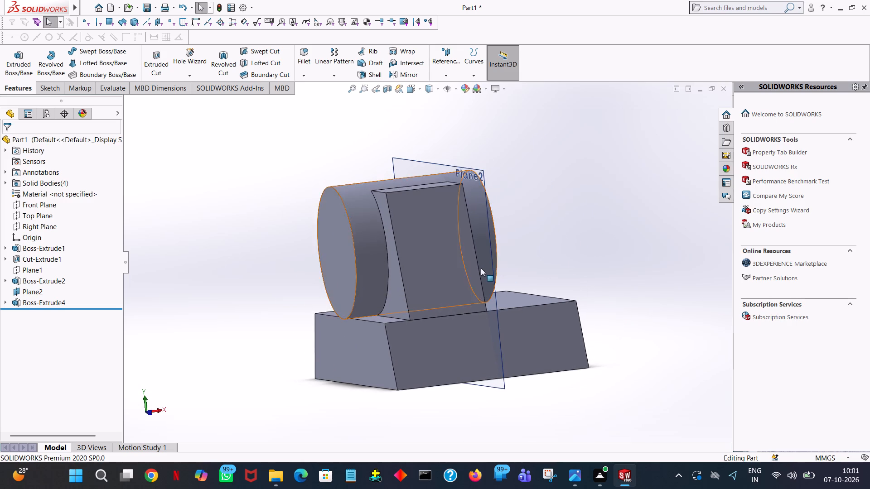
pyautogui.moveTo(445, 273); pyautogui.dragTo(342, 291, button='middle')
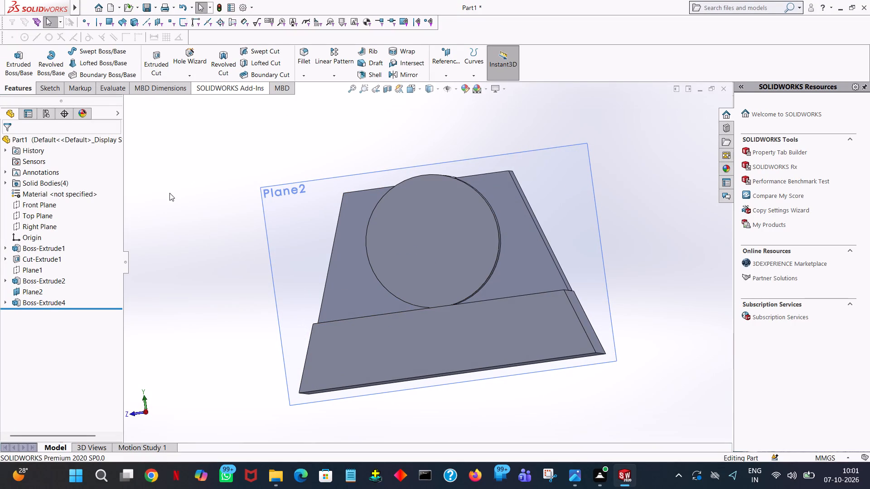
# Start a new sketch on Plane2, the 2 mm offset plane.
pyautogui.click(27, 292)
pyautogui.click(39, 280)
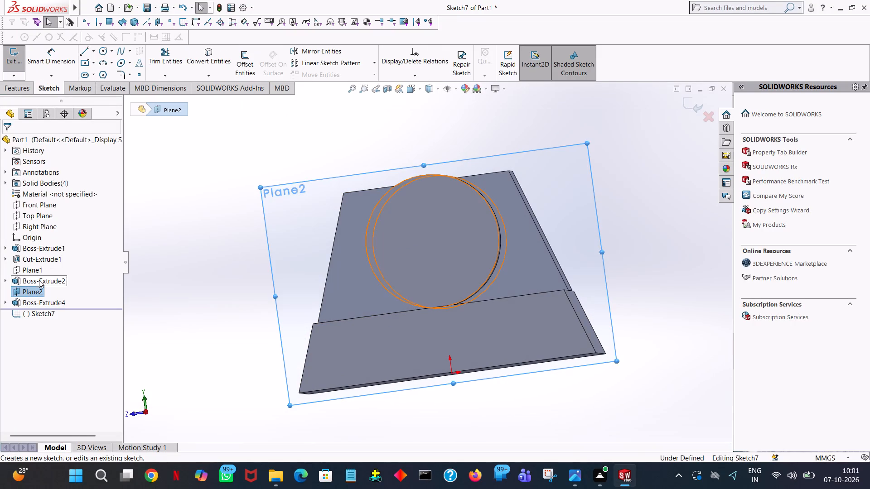
pyautogui.press('space')
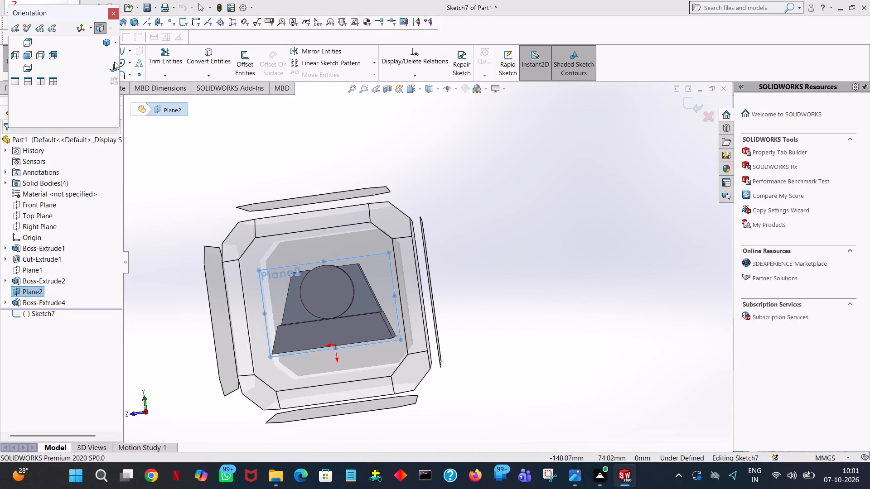
pyautogui.click(114, 62)
pyautogui.click(113, 65)
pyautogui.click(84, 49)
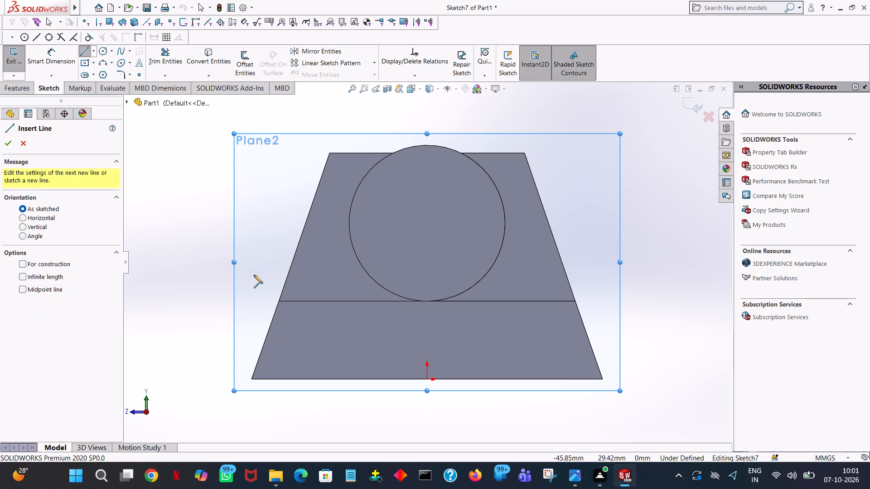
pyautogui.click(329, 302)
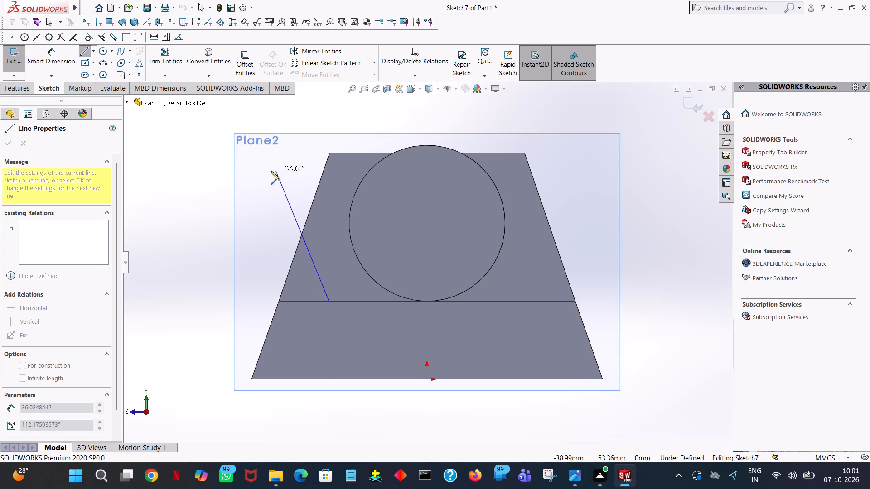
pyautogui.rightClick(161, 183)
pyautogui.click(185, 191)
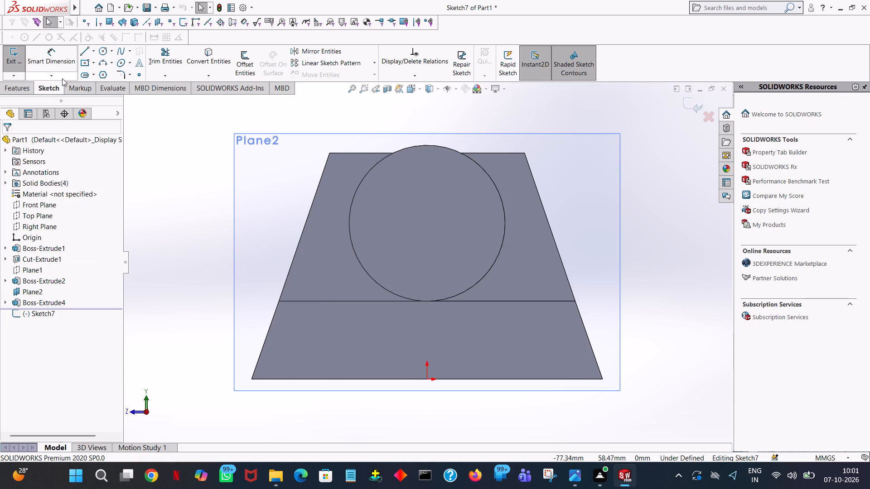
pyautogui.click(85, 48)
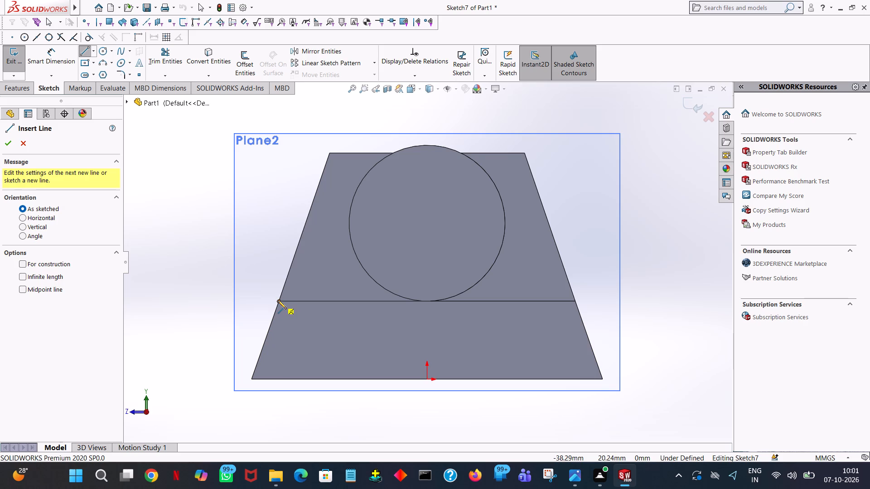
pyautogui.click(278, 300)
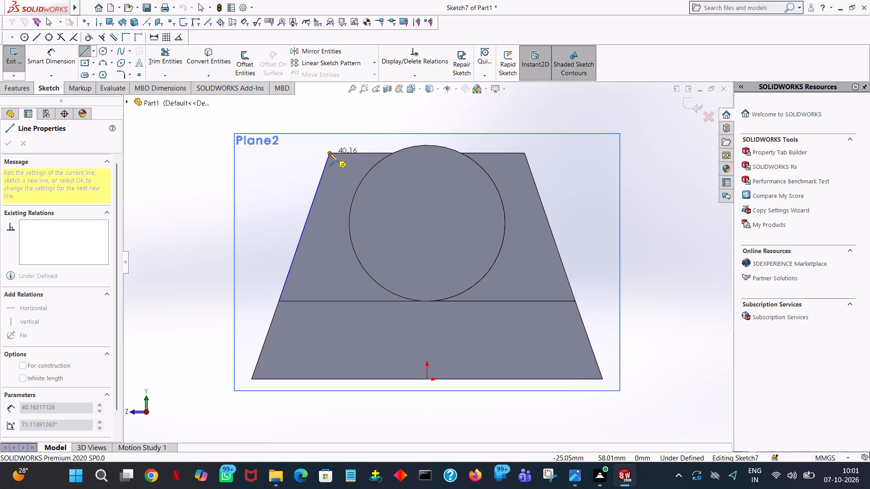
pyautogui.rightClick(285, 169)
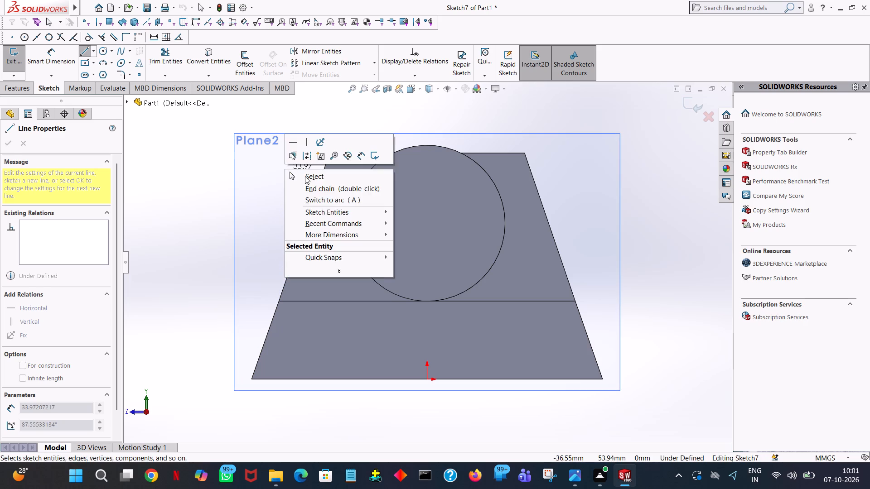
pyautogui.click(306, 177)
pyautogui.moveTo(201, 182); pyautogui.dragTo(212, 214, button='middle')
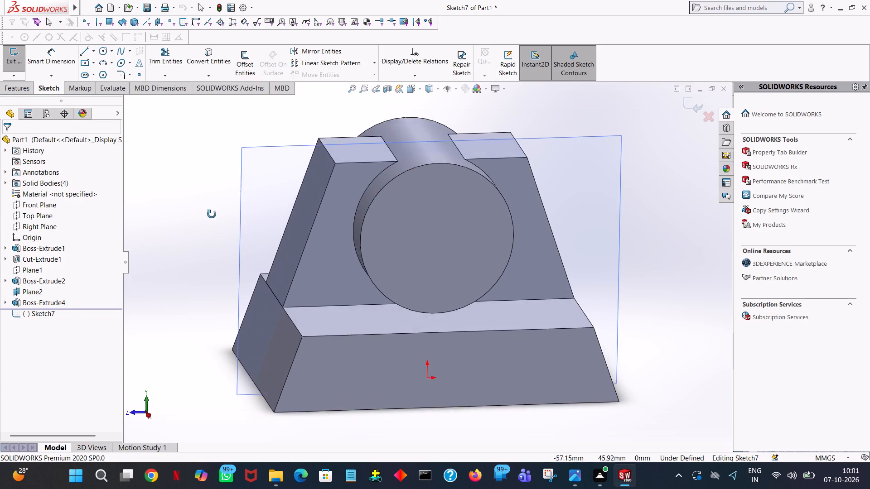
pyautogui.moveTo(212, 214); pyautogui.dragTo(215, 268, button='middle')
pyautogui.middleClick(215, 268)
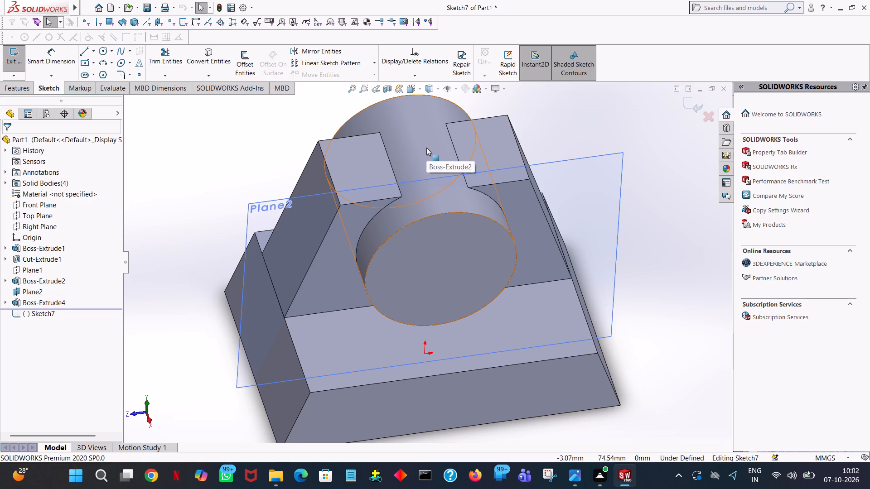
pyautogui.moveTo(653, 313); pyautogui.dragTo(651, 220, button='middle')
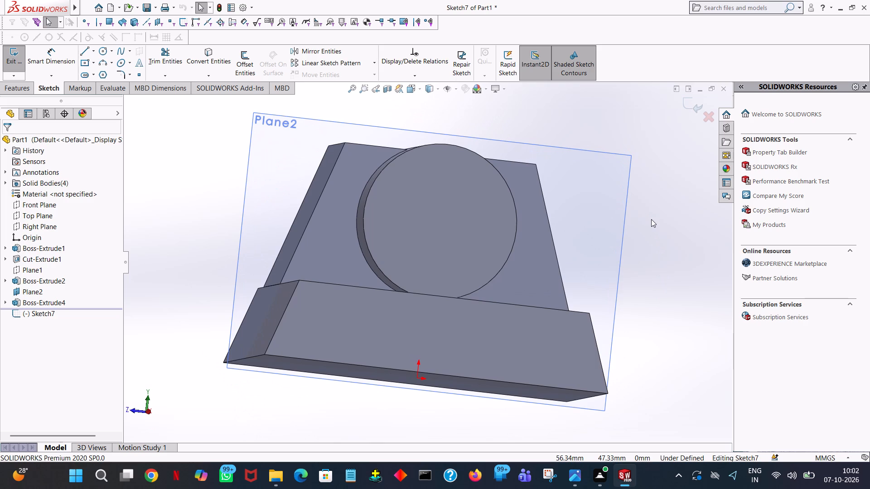
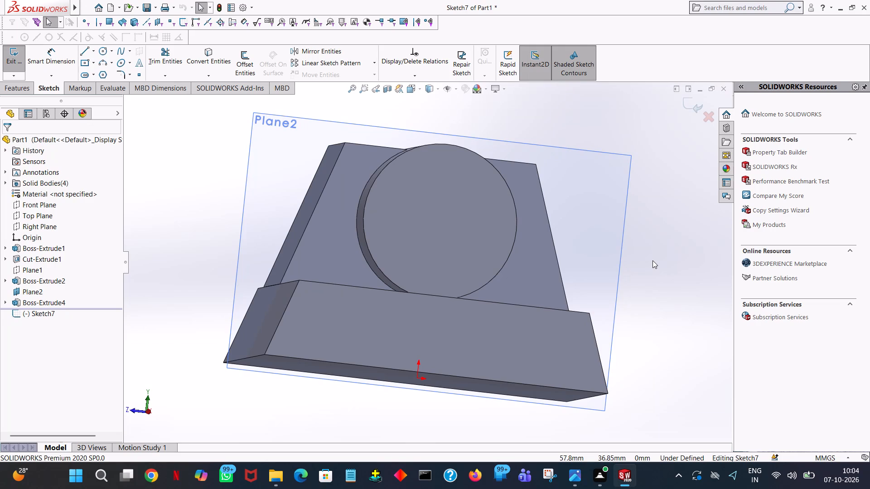
# Sketch a line on Plane2 upward from the base's upper horizontal edge, starting on the cylinder's positive-Z side.
pyautogui.press('space')
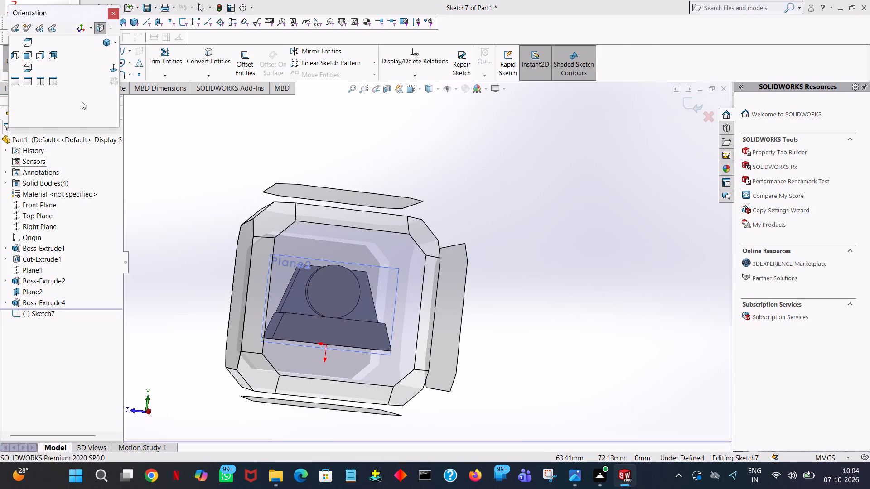
pyautogui.click(115, 67)
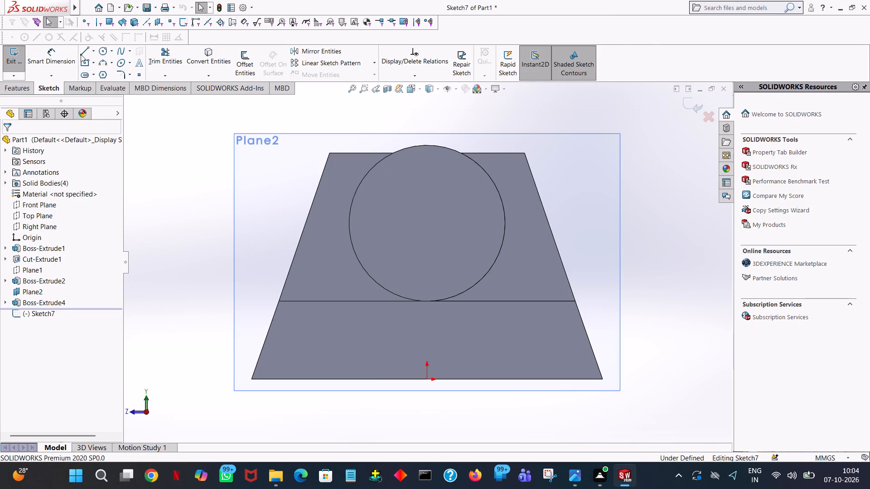
pyautogui.click(81, 54)
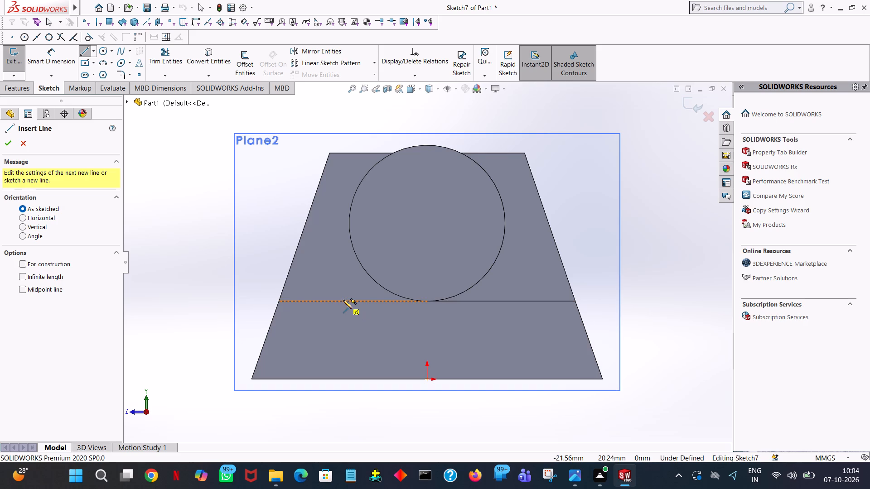
pyautogui.click(352, 300)
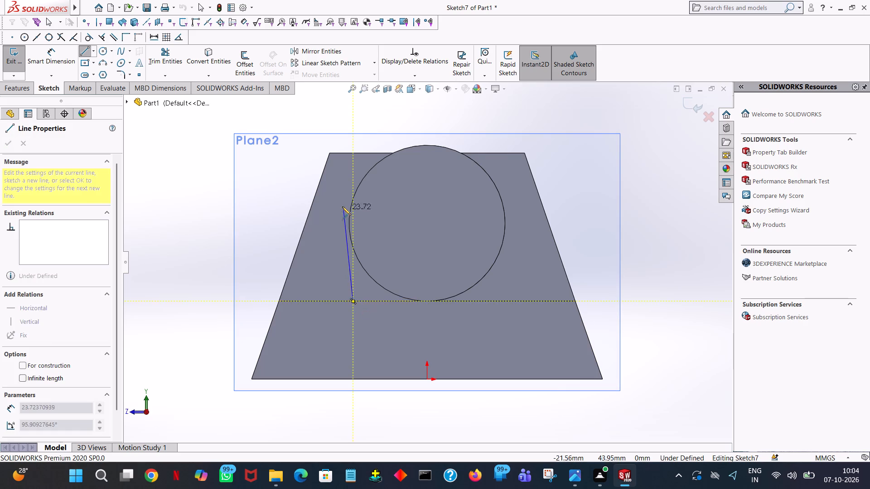
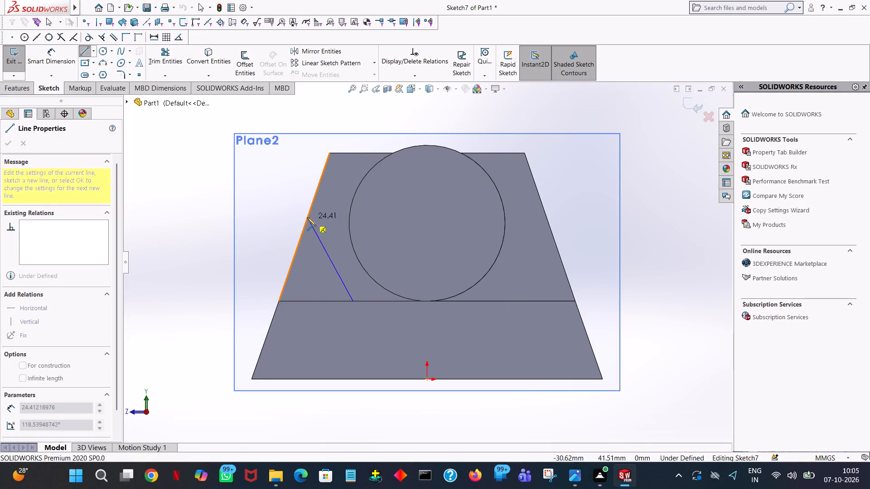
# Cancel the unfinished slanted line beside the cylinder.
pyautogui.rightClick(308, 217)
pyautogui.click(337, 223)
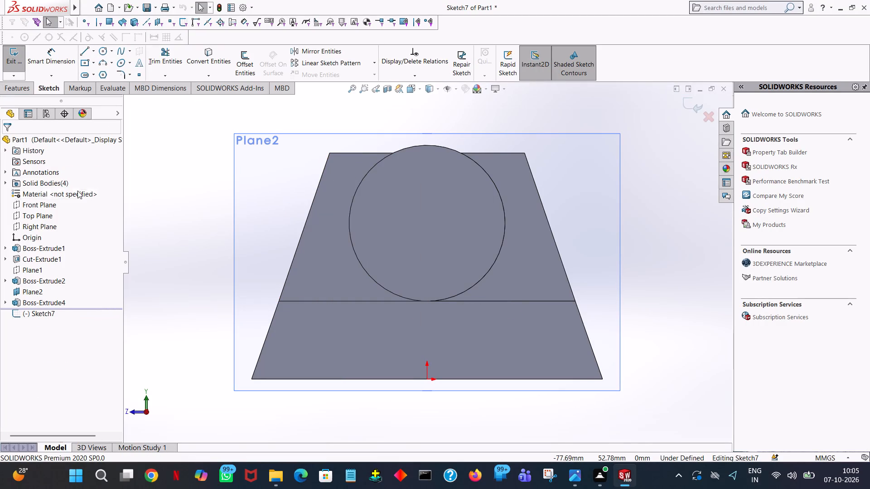
# Sketch a horizontal line from the circle's lowest point along the base's upper edge toward positive Z and set its length to 25 mm.
pyautogui.click(83, 54)
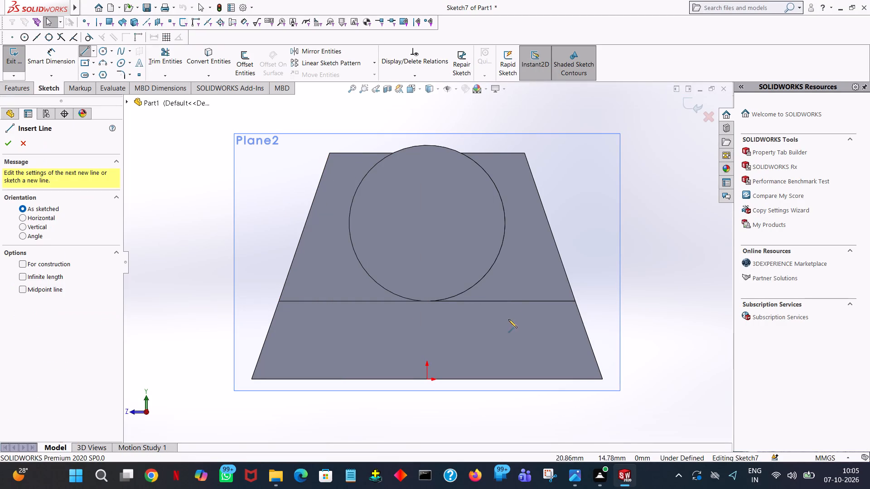
pyautogui.click(427, 300)
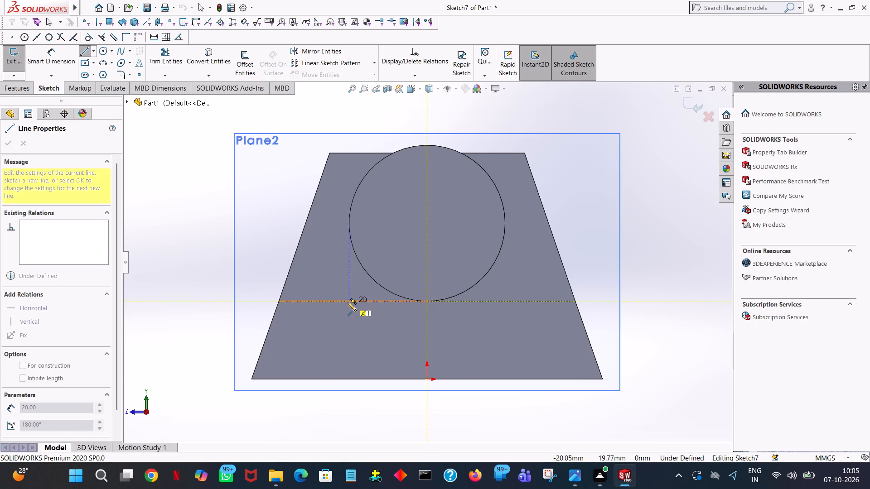
pyautogui.click(336, 299)
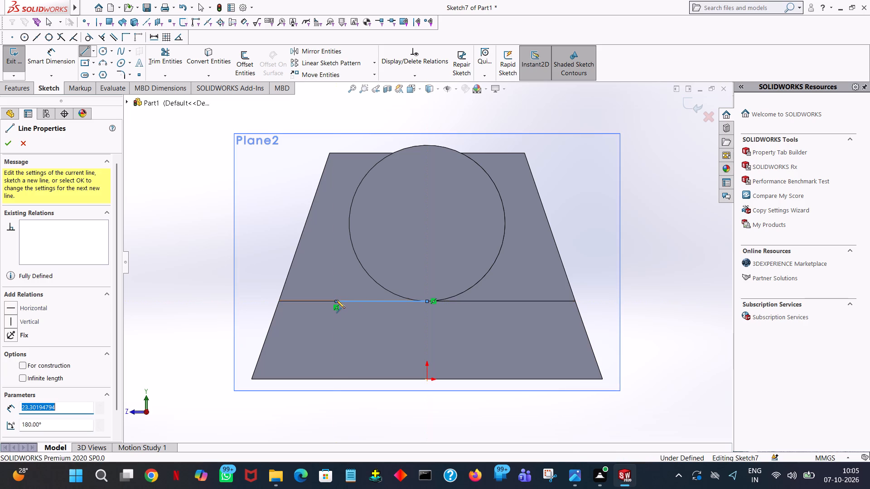
pyautogui.rightClick(338, 298)
pyautogui.click(353, 303)
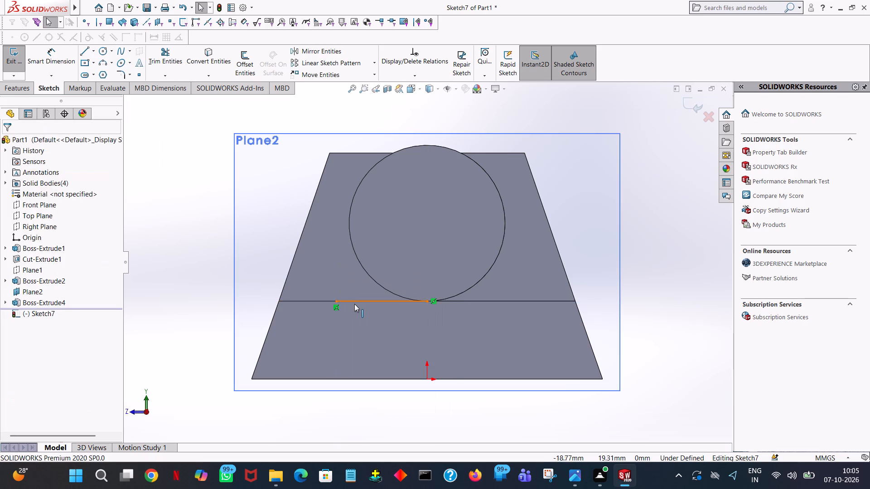
pyautogui.click(356, 303)
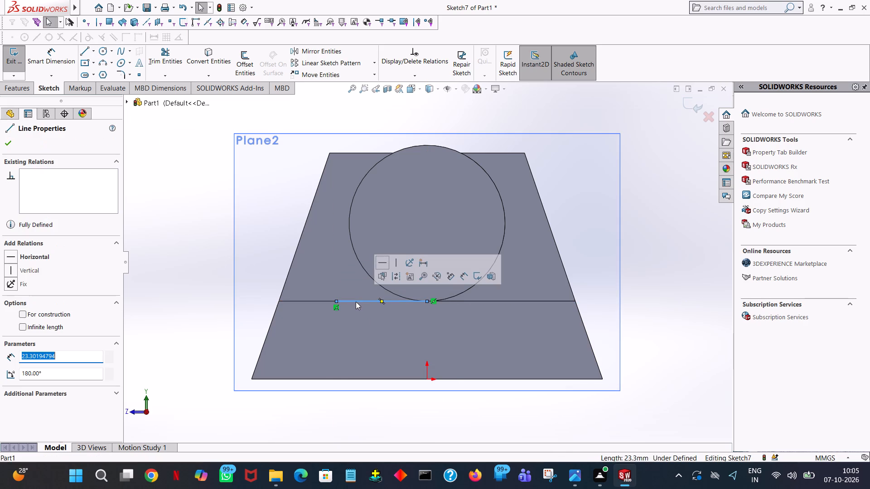
pyautogui.write('25')
pyautogui.press('Return')
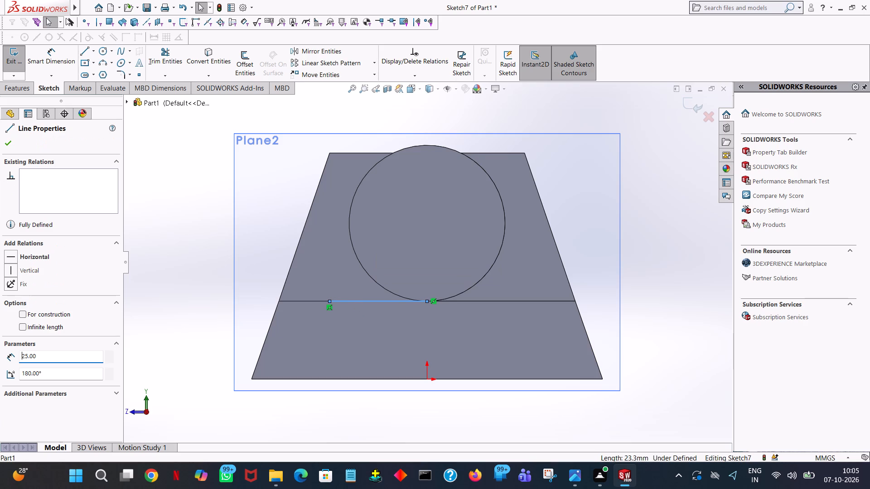
pyautogui.click(14, 142)
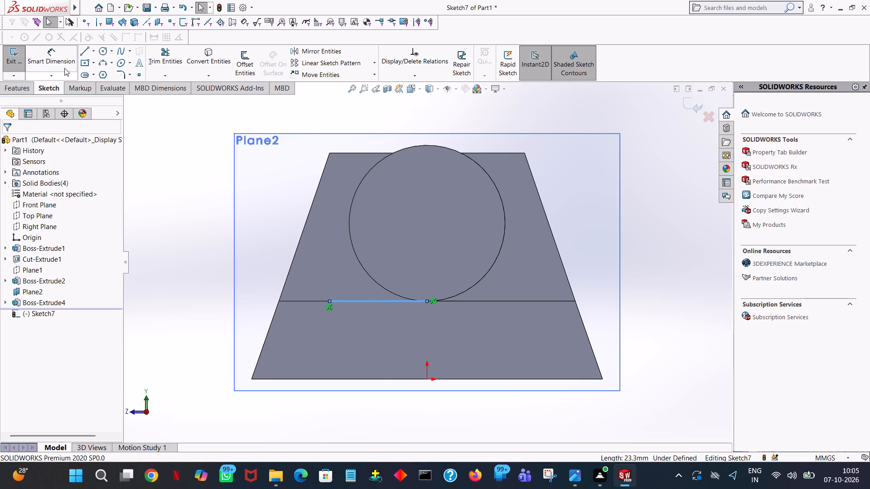
# Sketch a vertical line upward from the free end of the 25 mm line and set its length to 28 mm.
pyautogui.click(85, 54)
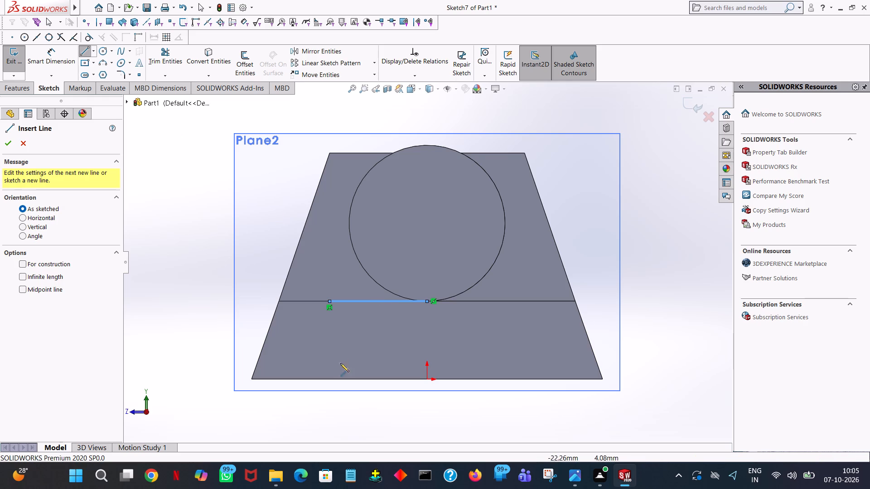
pyautogui.click(331, 302)
pyautogui.click(332, 223)
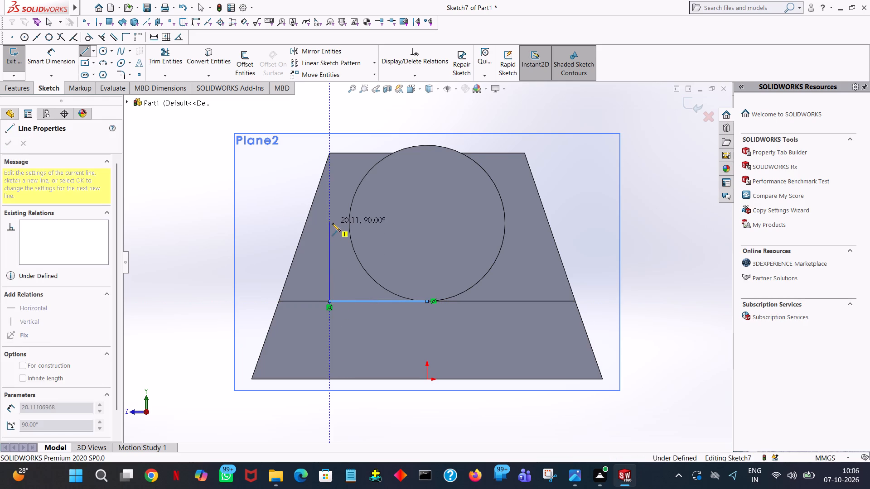
pyautogui.rightClick(332, 222)
pyautogui.click(367, 230)
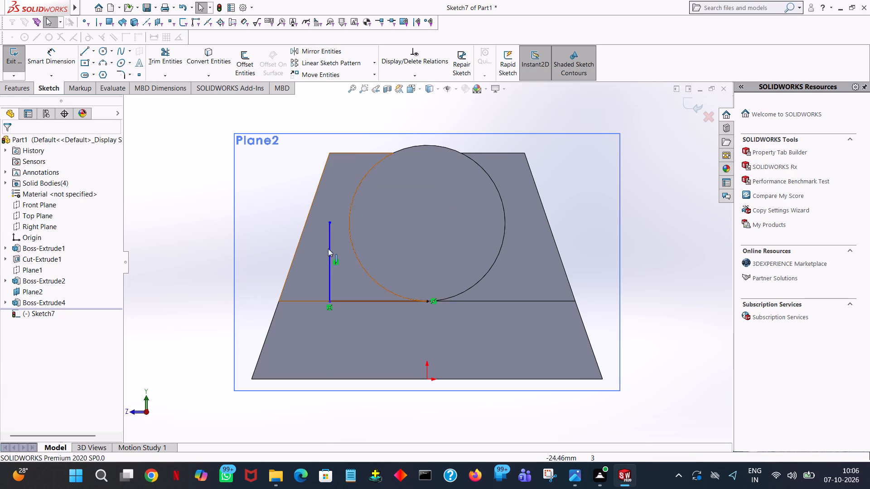
pyautogui.click(328, 250)
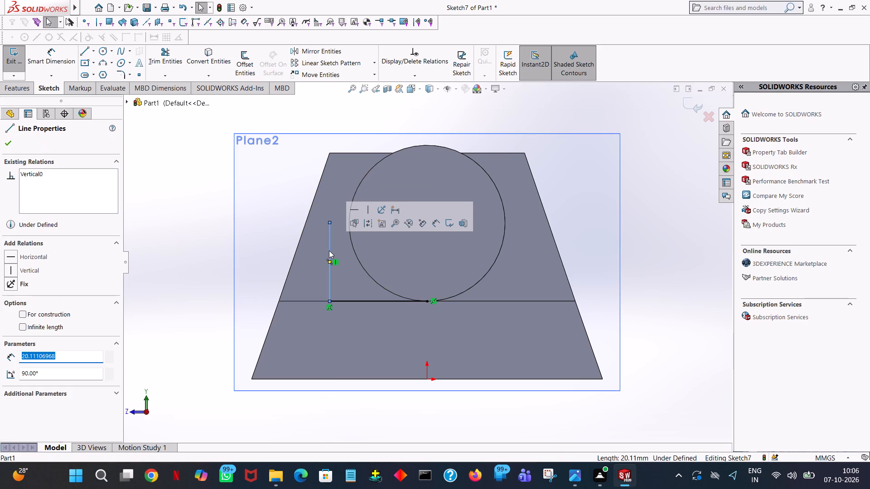
pyautogui.write('28')
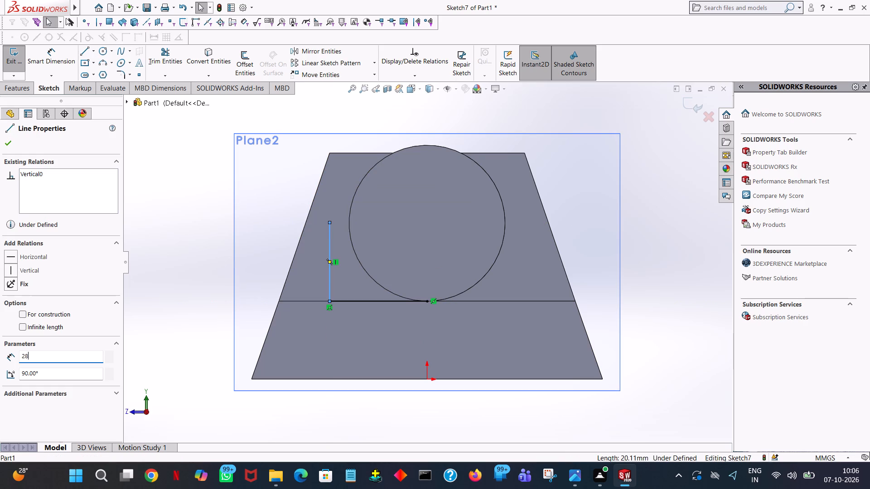
pyautogui.press('Return')
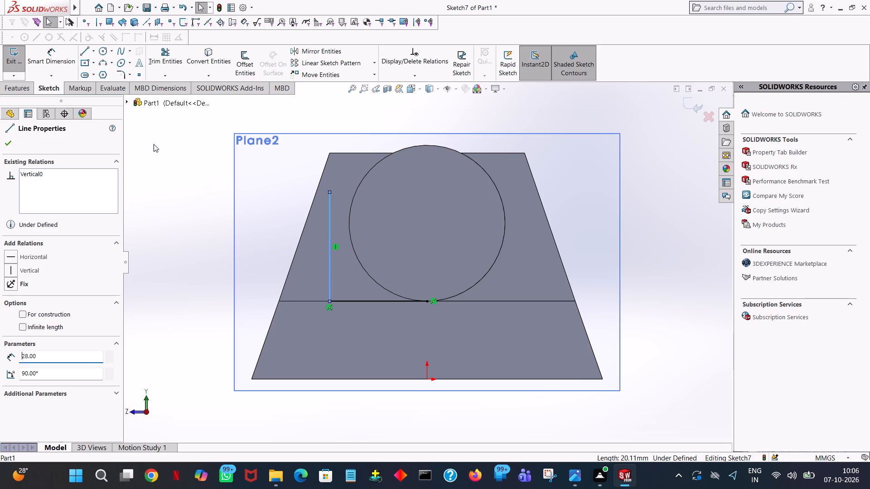
pyautogui.click(11, 137)
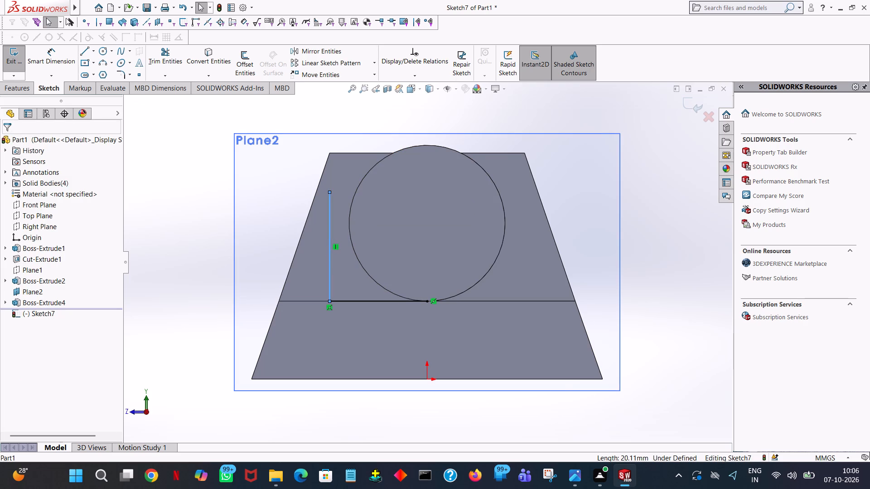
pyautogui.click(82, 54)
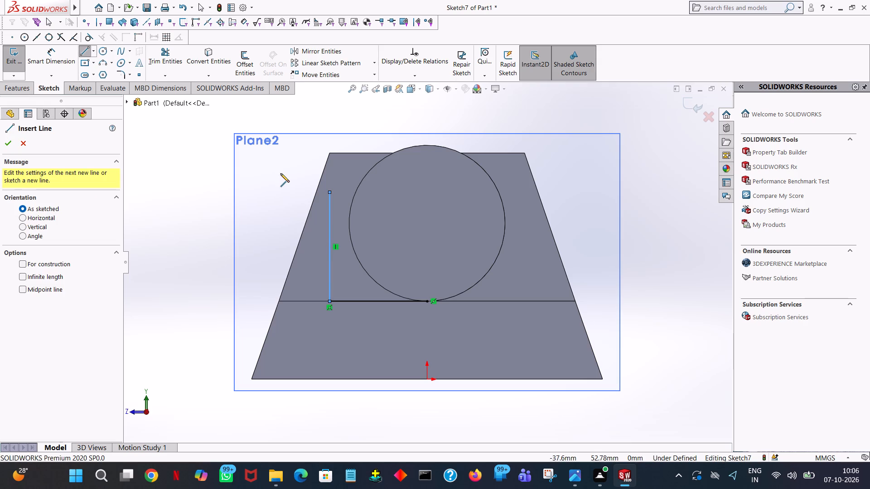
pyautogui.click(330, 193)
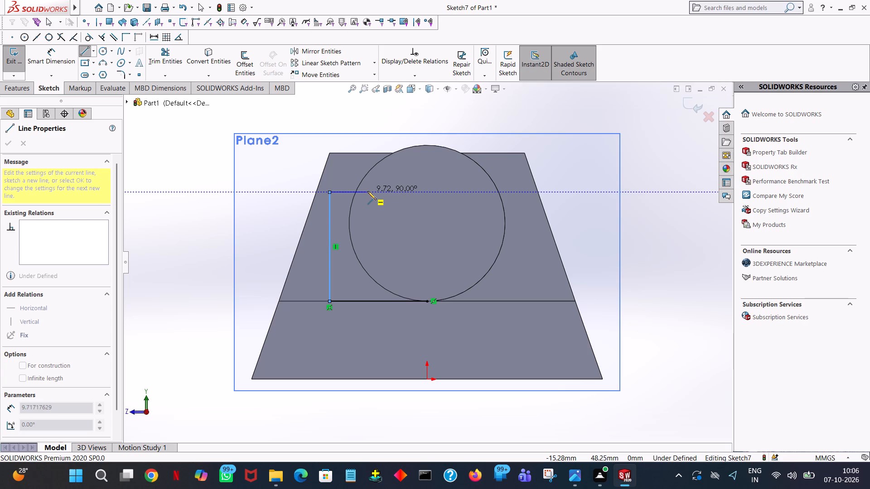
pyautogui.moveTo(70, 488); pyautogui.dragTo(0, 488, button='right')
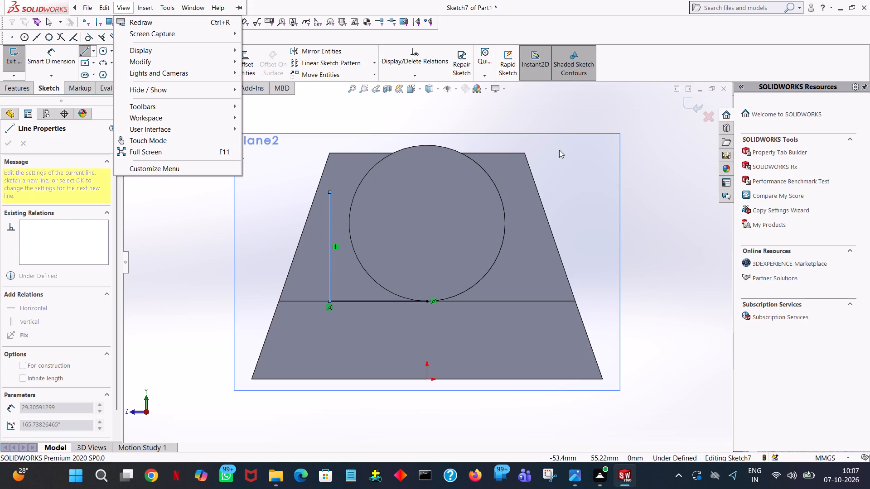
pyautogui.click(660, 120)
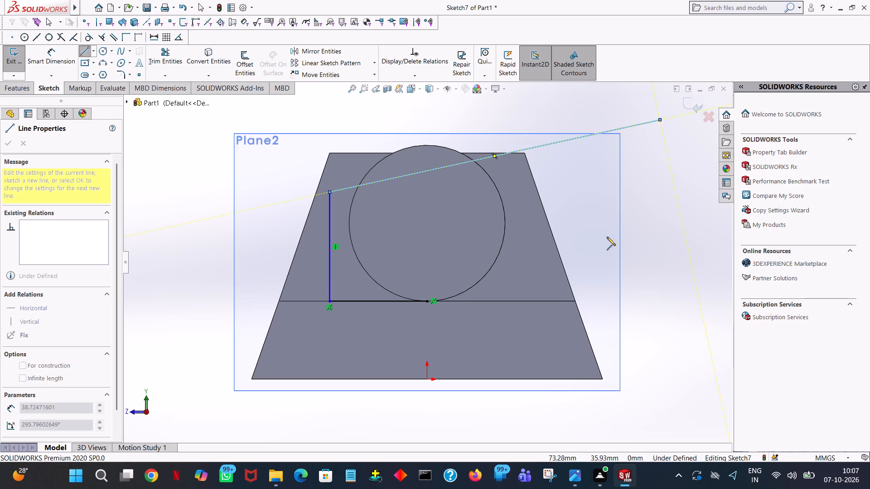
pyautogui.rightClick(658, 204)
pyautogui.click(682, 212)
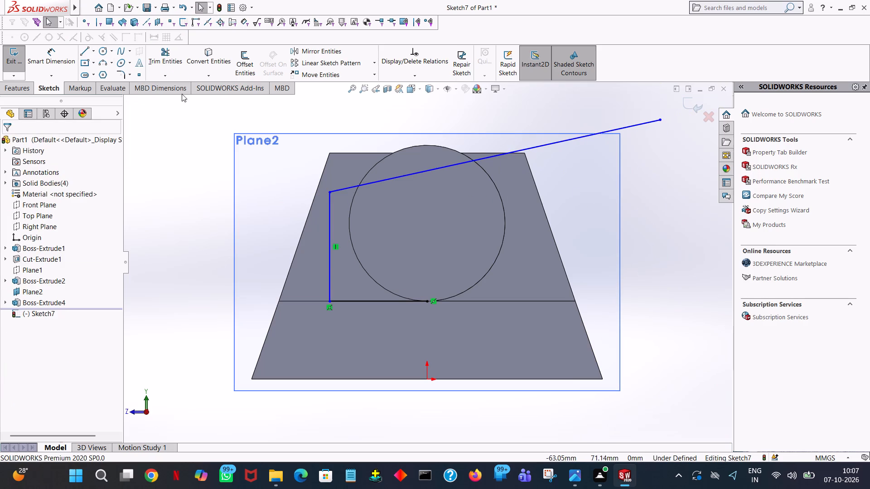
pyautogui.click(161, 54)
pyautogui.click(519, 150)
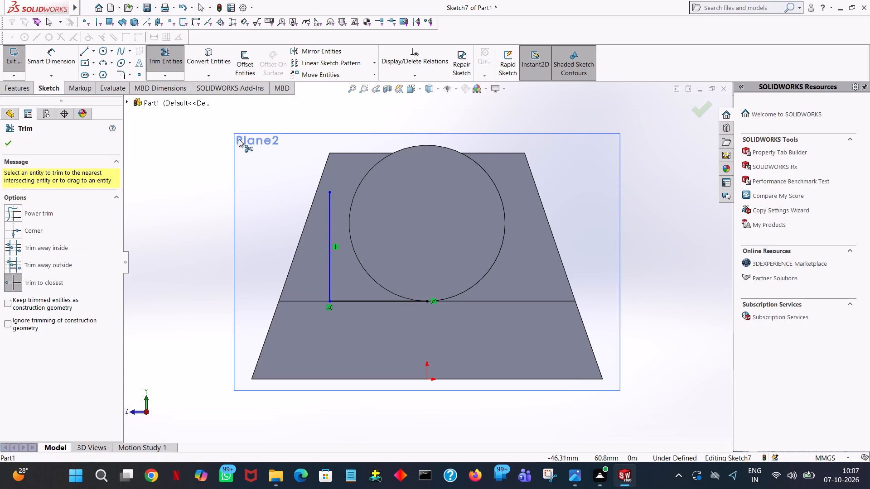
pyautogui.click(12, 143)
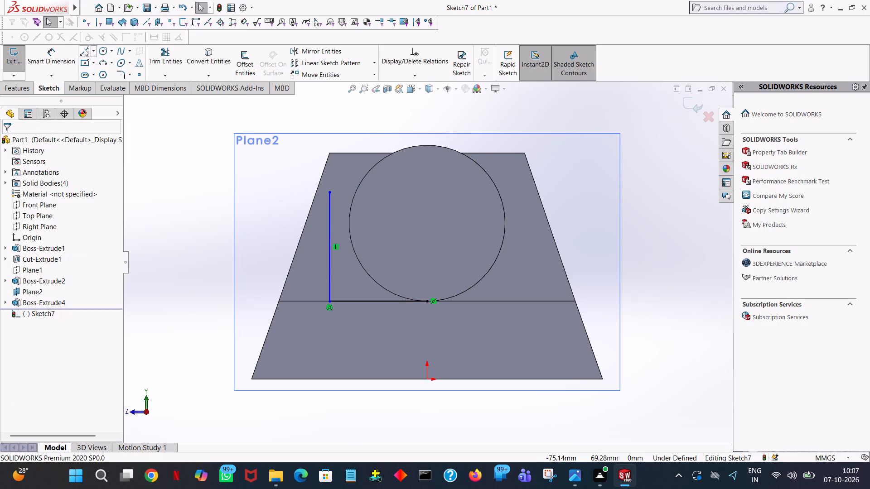
# Sketch a horizontal line about 6.7 mm long from the vertical line's upper end to the cylinder's circular edge.
pyautogui.click(84, 48)
pyautogui.click(329, 191)
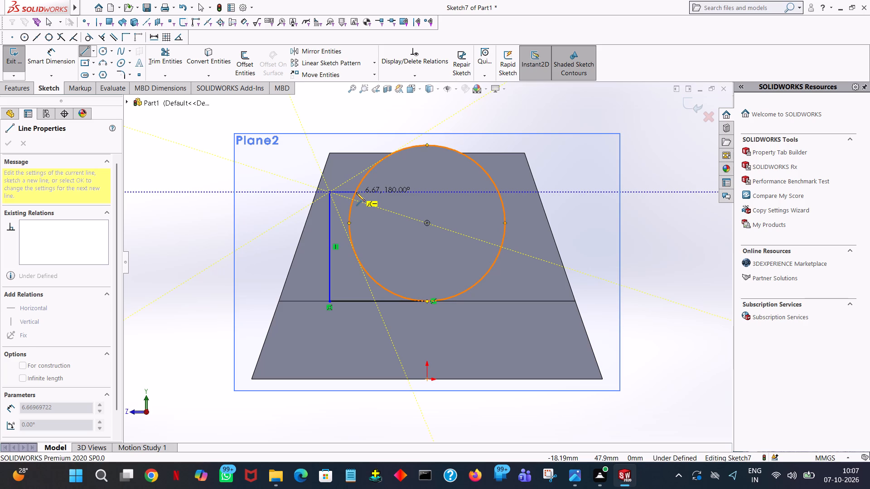
pyautogui.click(356, 192)
pyautogui.rightClick(355, 192)
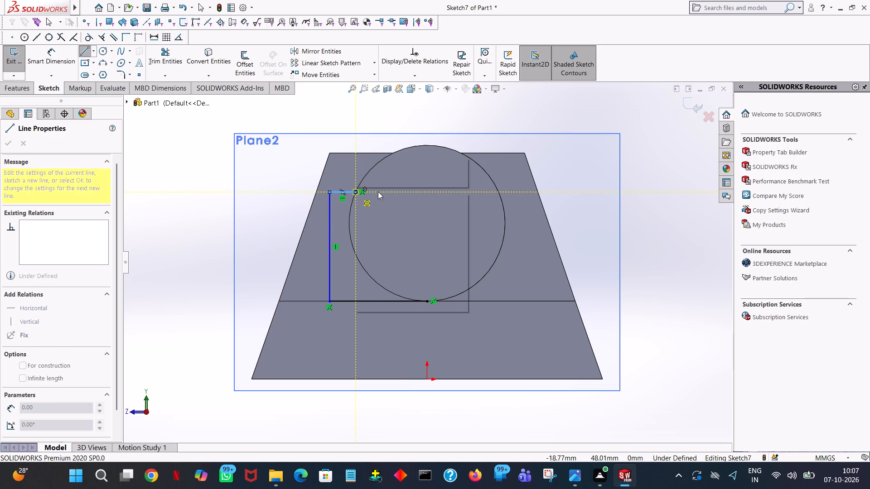
pyautogui.click(378, 196)
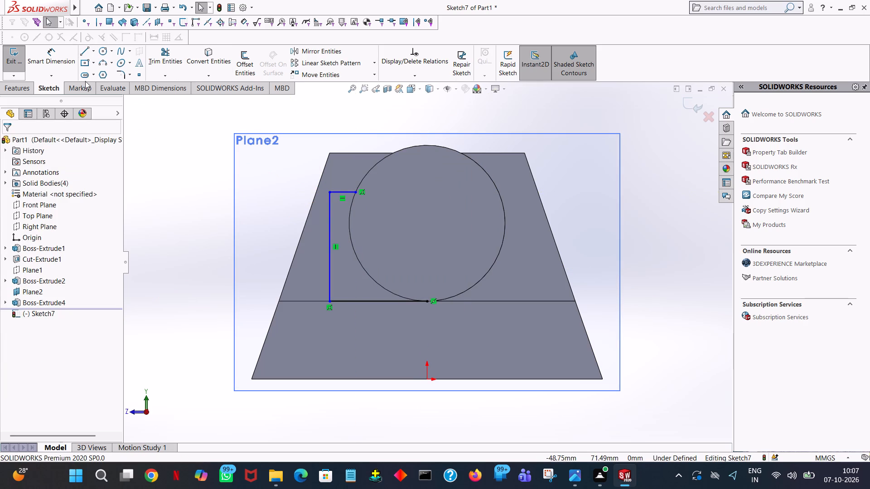
# Sketch a slanted line about 31 mm long from the positive-Z end of the base's upper edge to the vertical line's upper end.
pyautogui.click(82, 50)
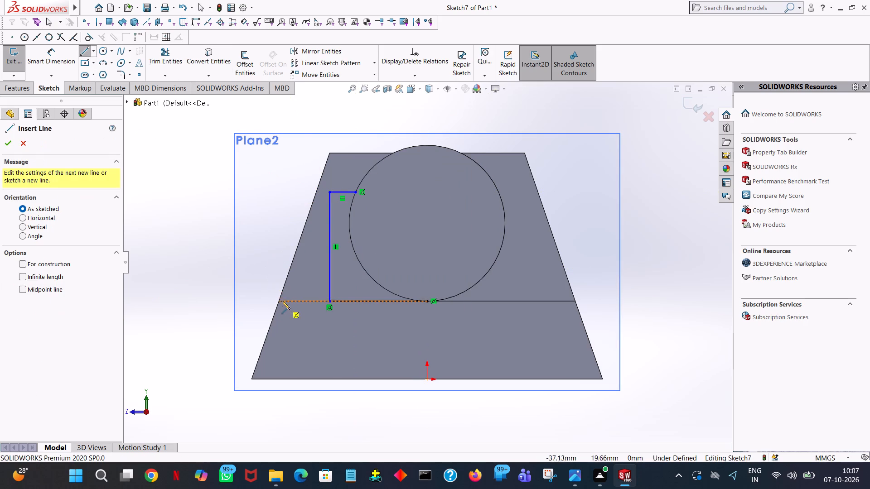
pyautogui.click(278, 302)
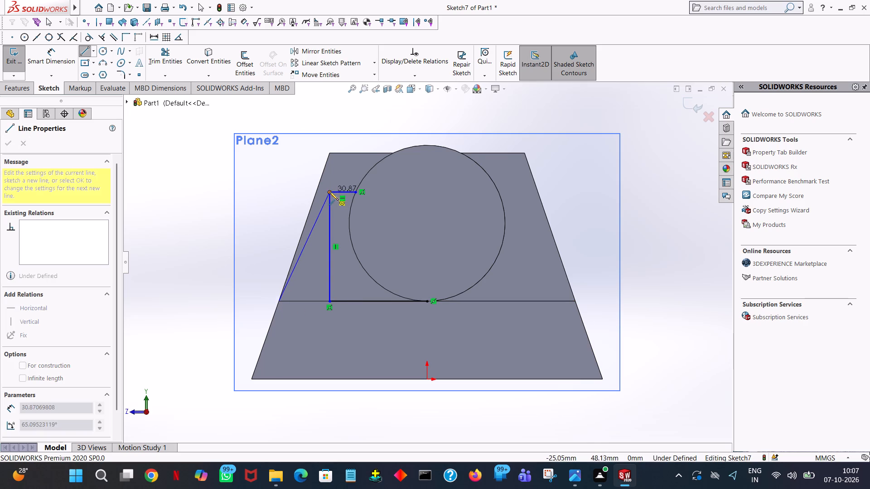
pyautogui.click(330, 192)
pyautogui.rightClick(330, 191)
pyautogui.click(345, 196)
# Trim away the 28 mm vertical line.
pyautogui.click(168, 49)
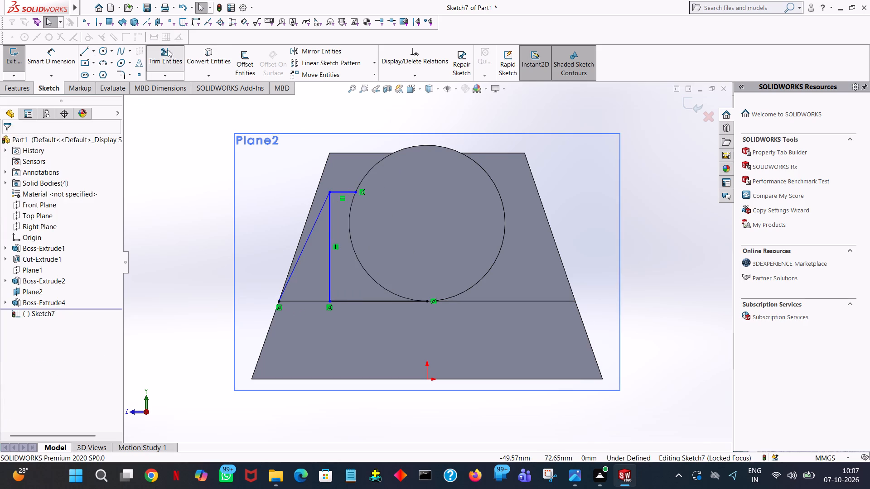
pyautogui.click(331, 261)
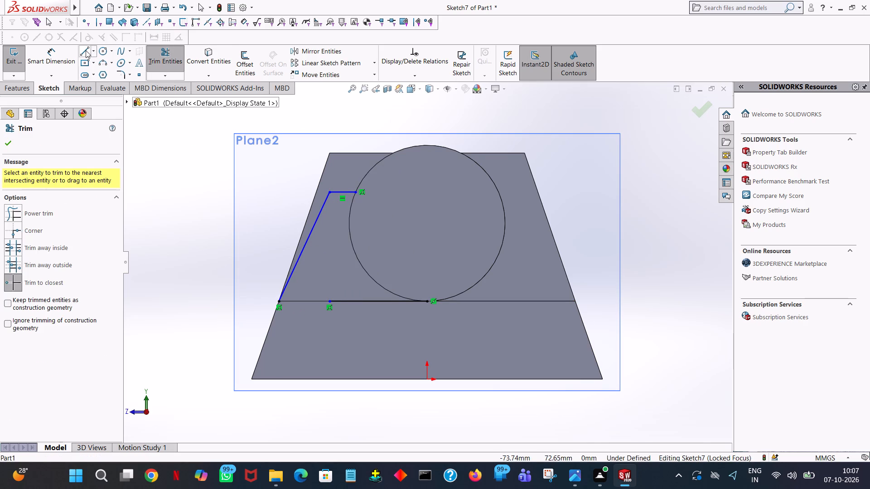
# Sketch a horizontal line from the slanted line's lower end to the free end of the 25 mm line.
pyautogui.click(86, 50)
pyautogui.click(279, 303)
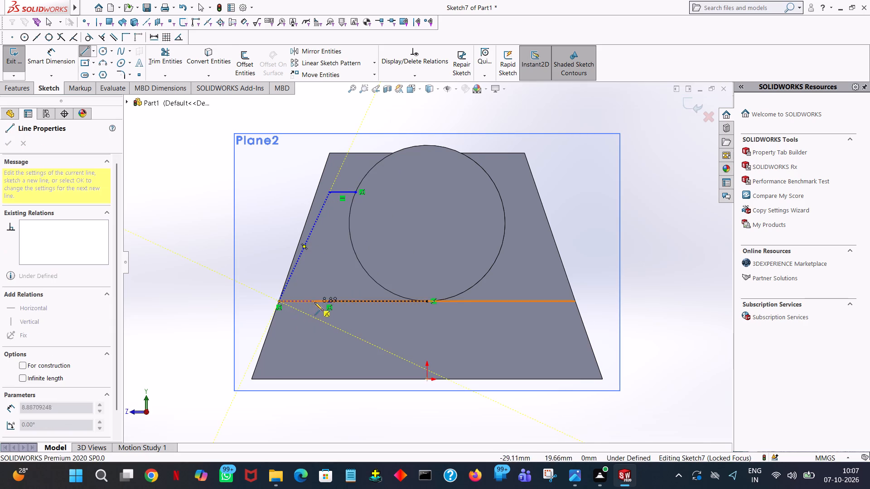
pyautogui.click(331, 302)
pyautogui.rightClick(331, 302)
pyautogui.click(360, 309)
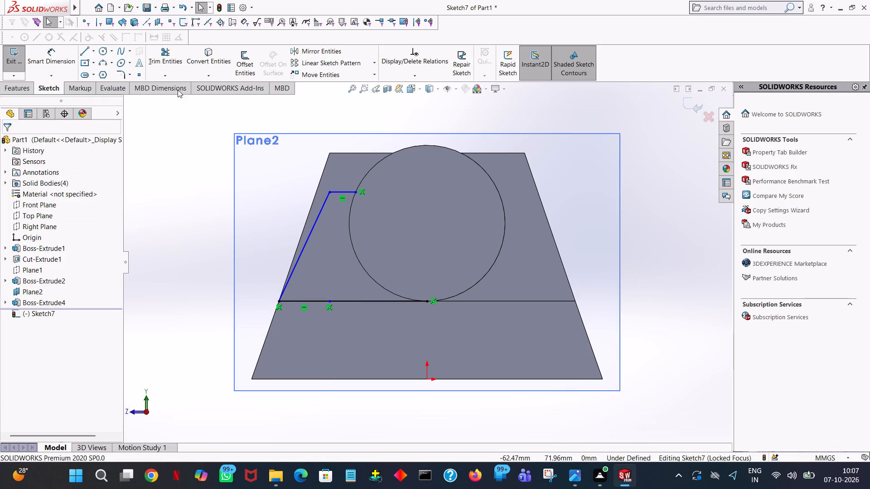
# Sketch a 20 mm radius circle centred on the cylinder's centre and coinciding with its circular edge.
pyautogui.click(100, 48)
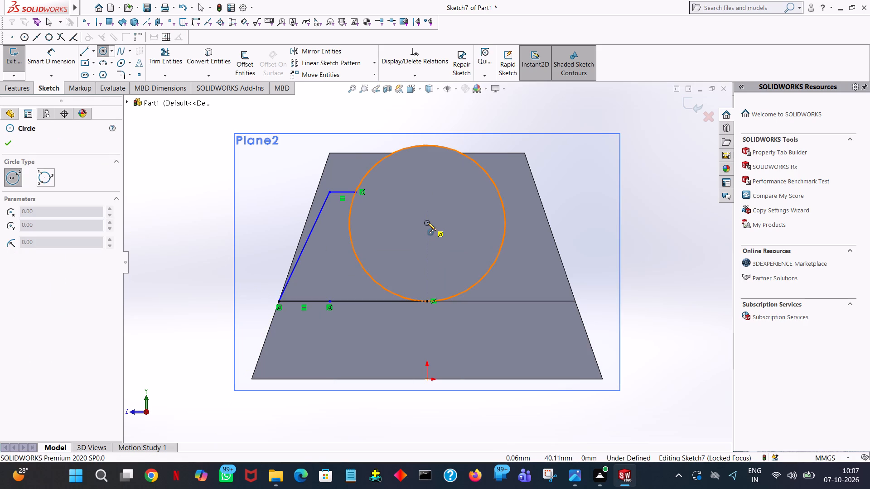
pyautogui.click(427, 223)
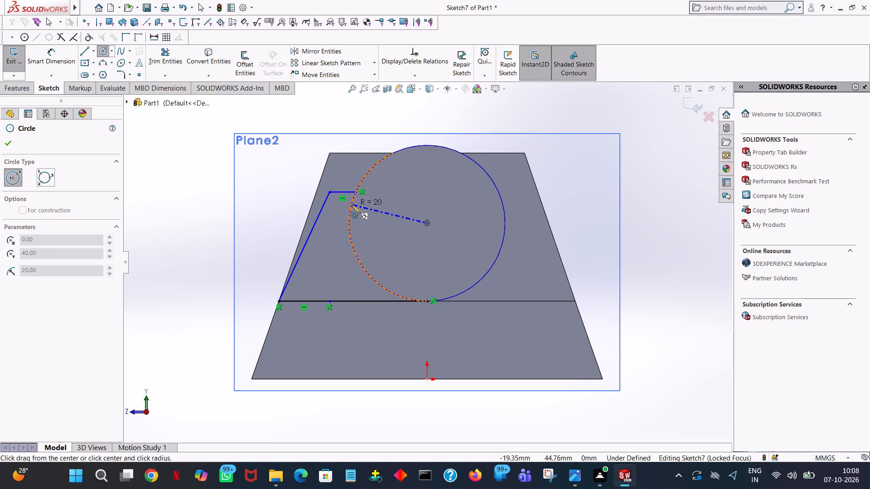
pyautogui.click(352, 205)
pyautogui.rightClick(352, 205)
pyautogui.click(382, 211)
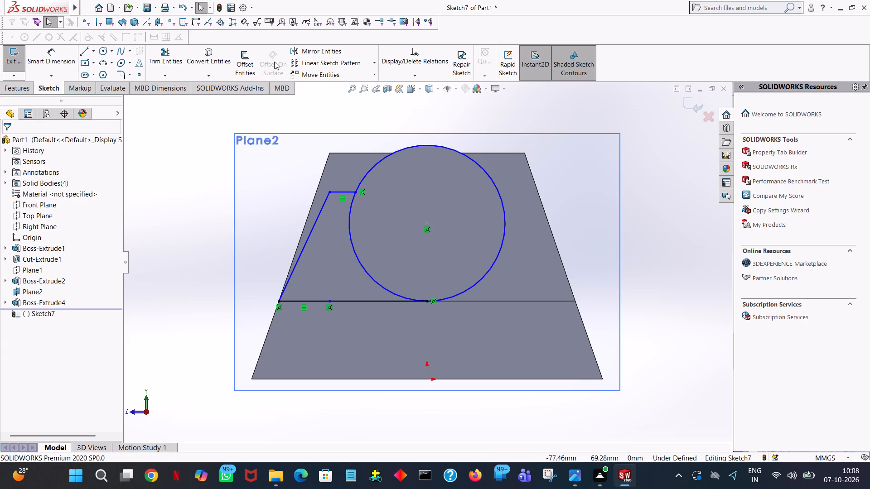
# Trim the sketched circle to leave only the arc between the short upper line and the base line.
pyautogui.click(169, 57)
pyautogui.click(469, 156)
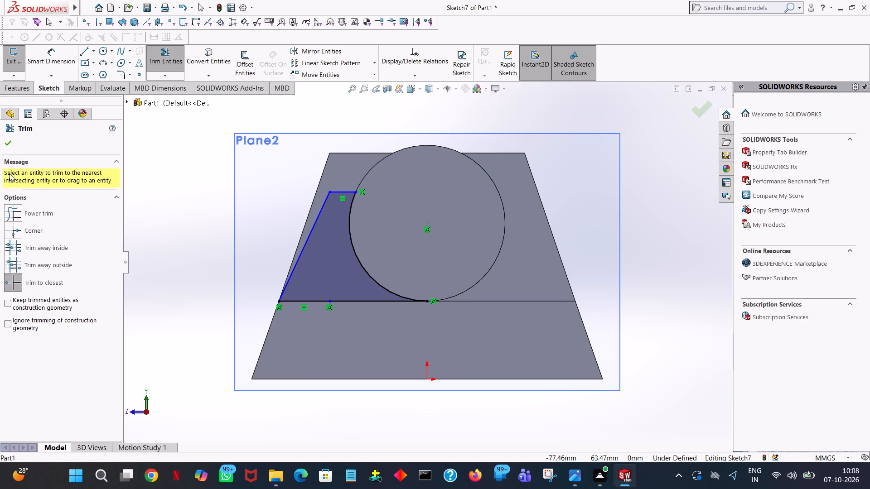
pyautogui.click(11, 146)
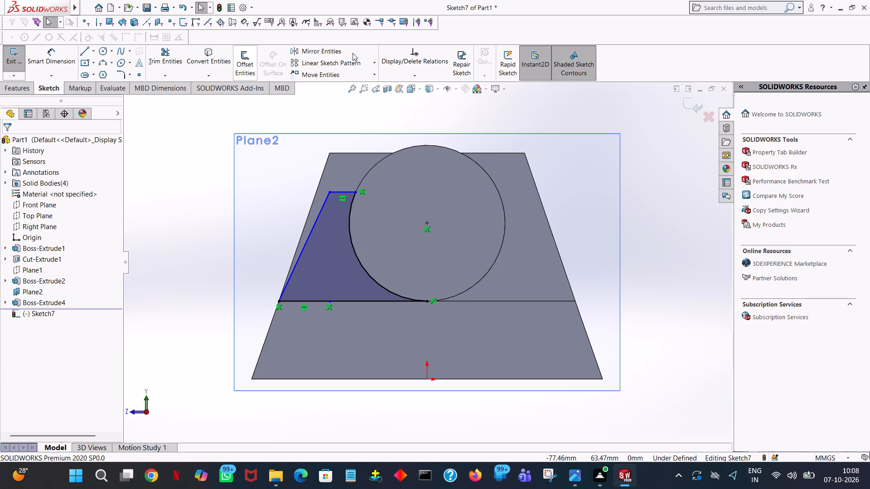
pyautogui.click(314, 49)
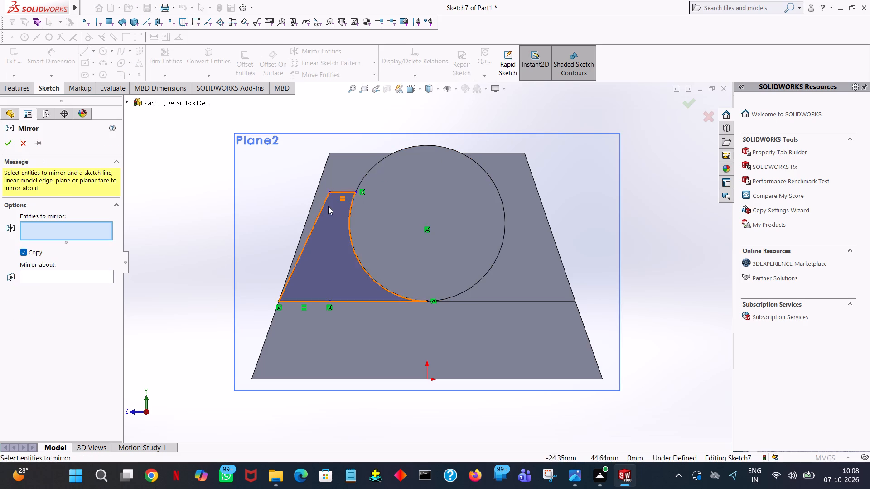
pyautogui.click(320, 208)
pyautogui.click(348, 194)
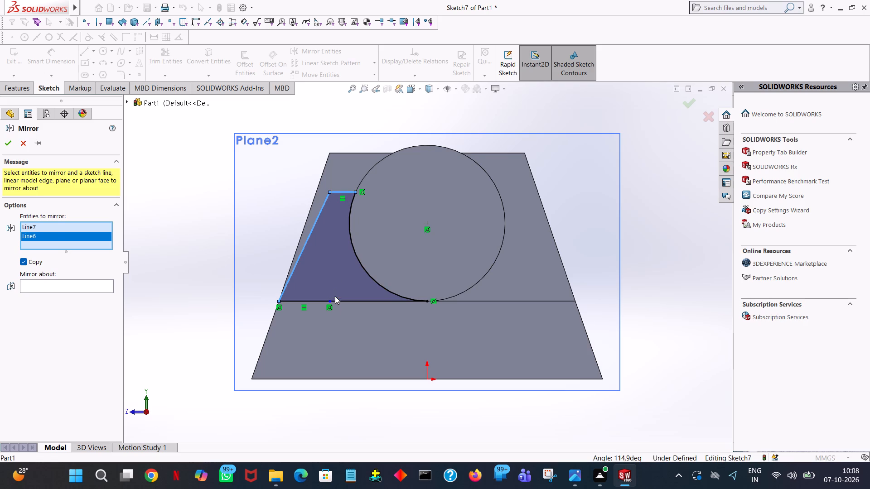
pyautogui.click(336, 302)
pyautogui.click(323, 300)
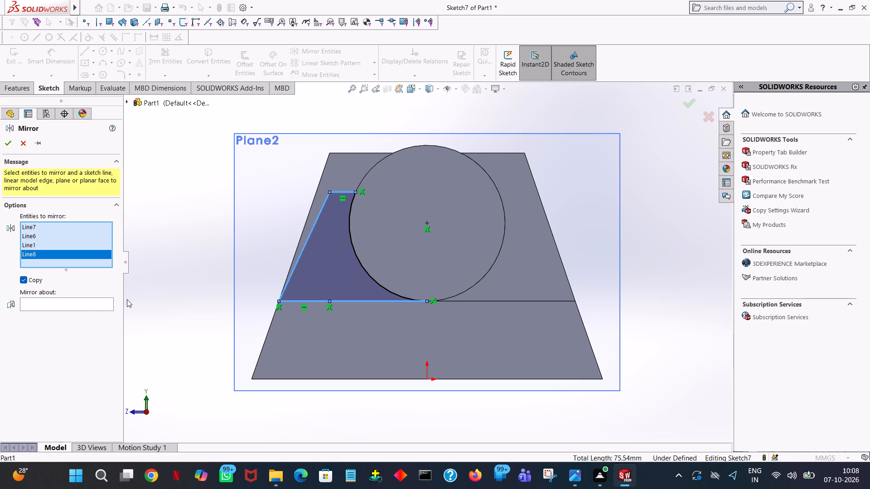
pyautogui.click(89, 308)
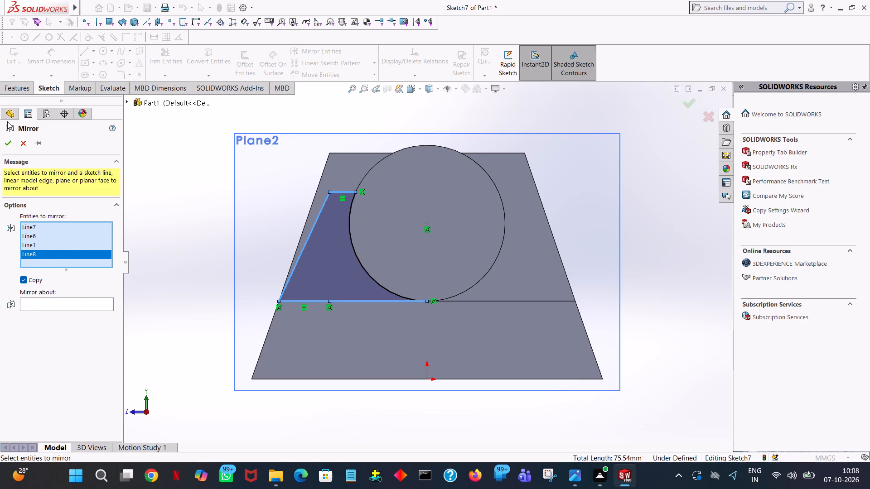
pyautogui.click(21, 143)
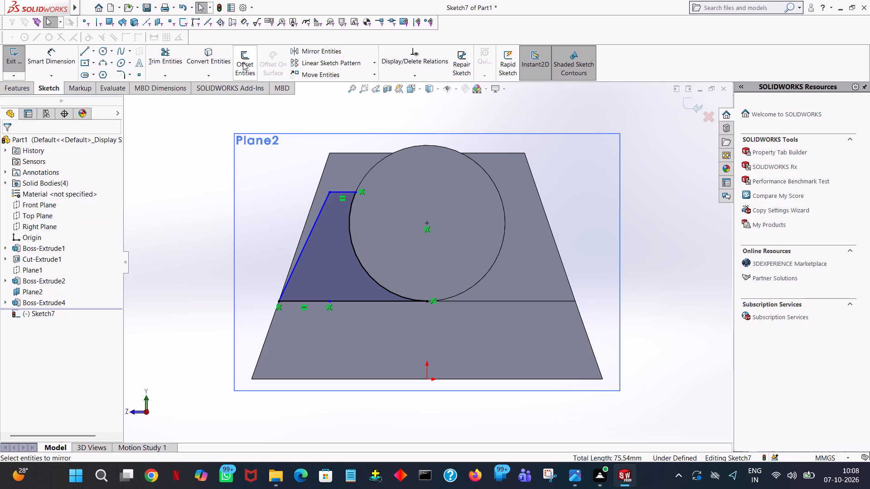
# Sketch a vertical 20 mm line from the top of the cylinder's circular edge down to its centre.
pyautogui.click(84, 49)
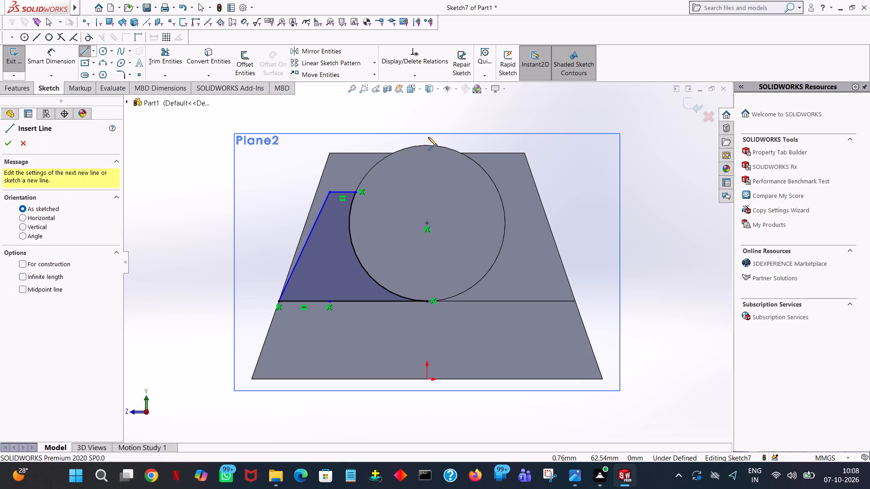
pyautogui.click(426, 144)
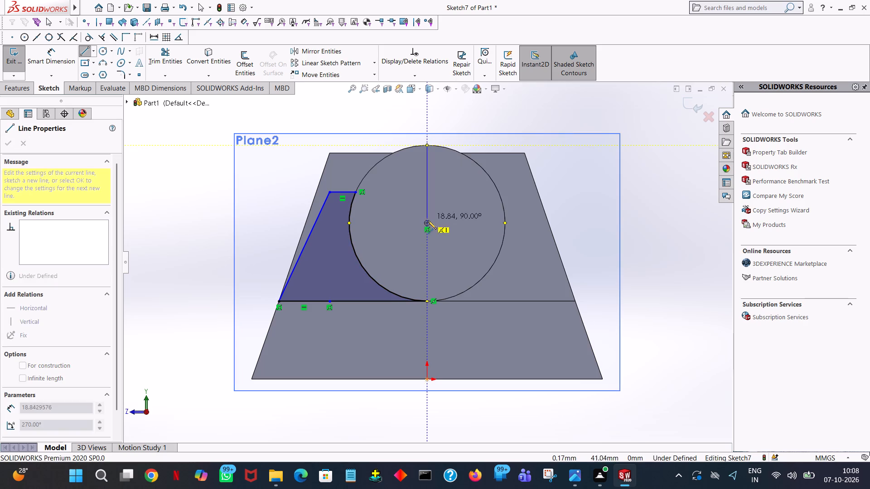
pyautogui.click(428, 225)
pyautogui.rightClick(428, 225)
pyautogui.click(451, 233)
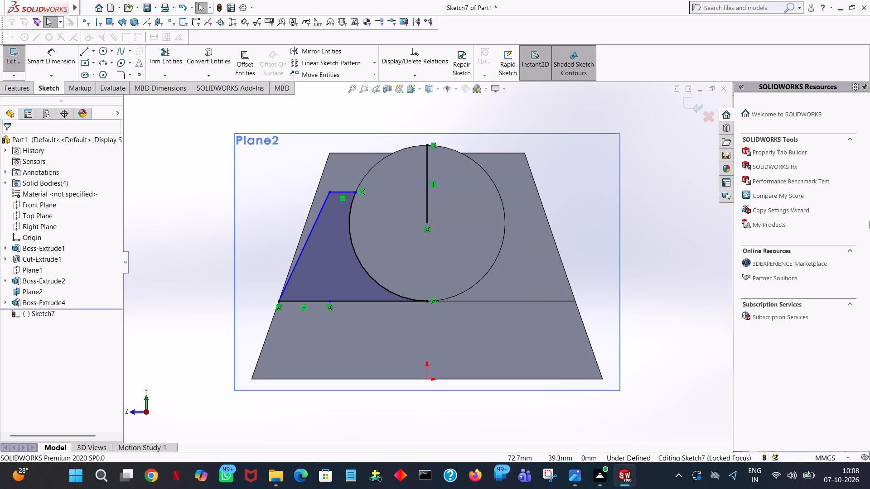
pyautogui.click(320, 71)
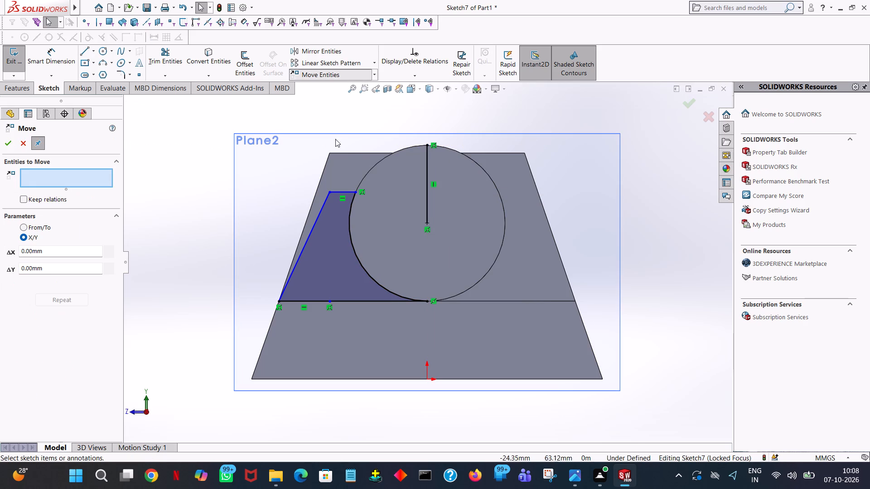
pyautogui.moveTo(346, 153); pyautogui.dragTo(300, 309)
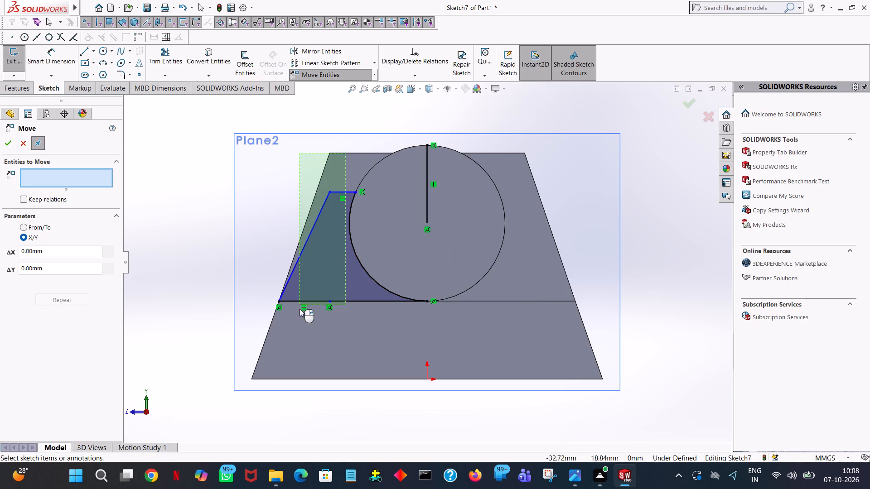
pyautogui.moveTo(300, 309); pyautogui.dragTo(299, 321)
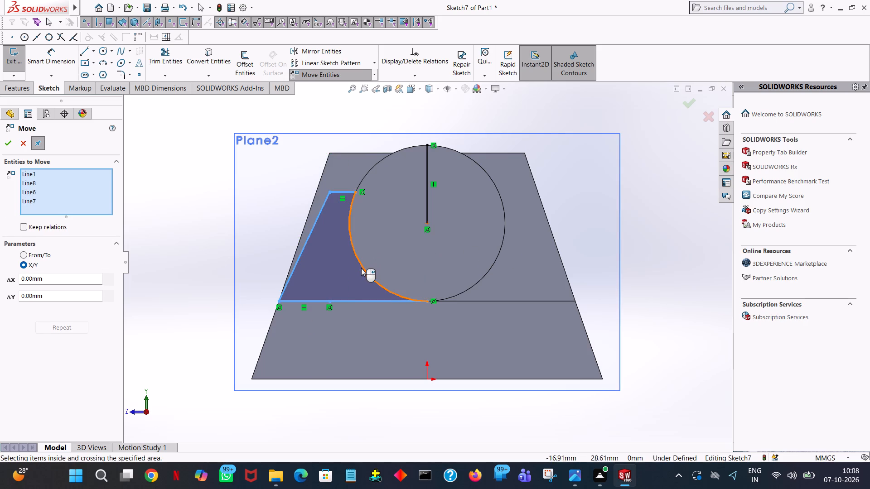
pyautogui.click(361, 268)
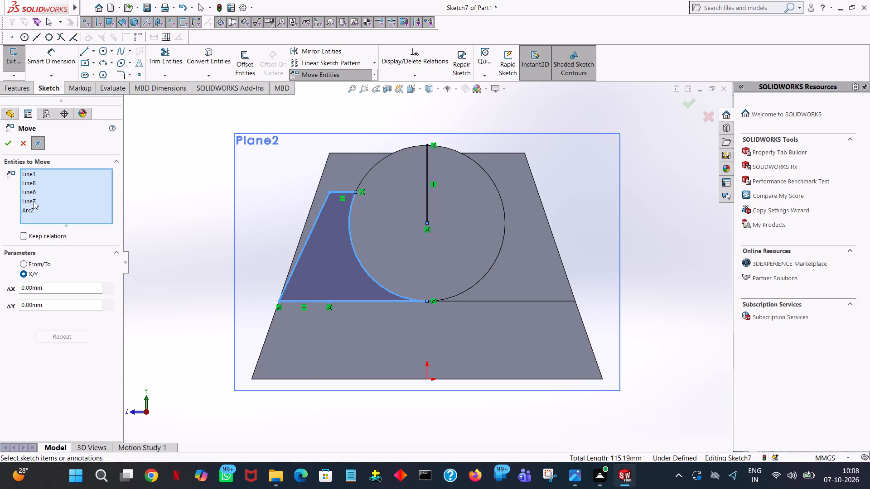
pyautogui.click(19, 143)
# Mirror the profile's four lines and its arc about the vertical line, keeping the originals.
pyautogui.click(324, 53)
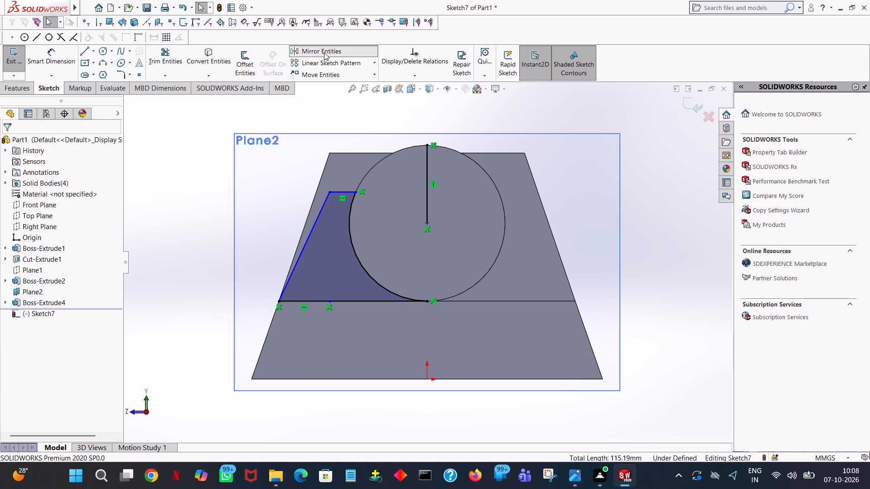
pyautogui.moveTo(333, 161); pyautogui.dragTo(285, 360)
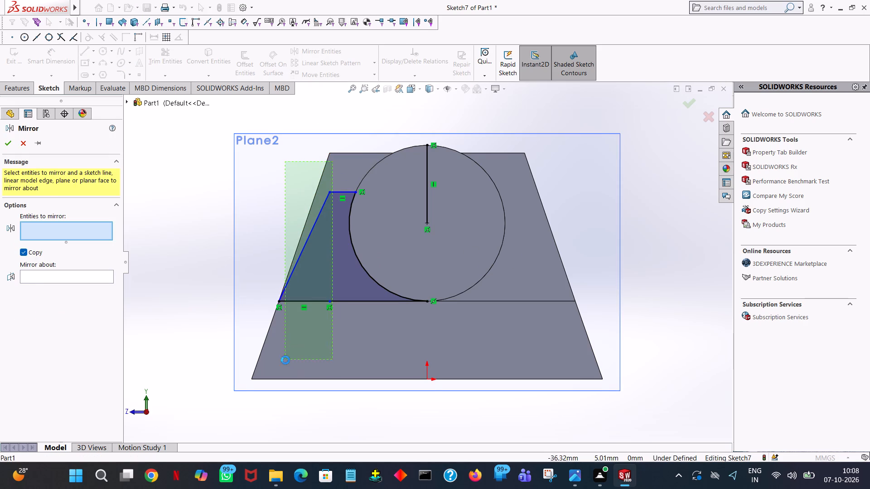
pyautogui.moveTo(285, 360); pyautogui.dragTo(285, 360)
pyautogui.click(360, 257)
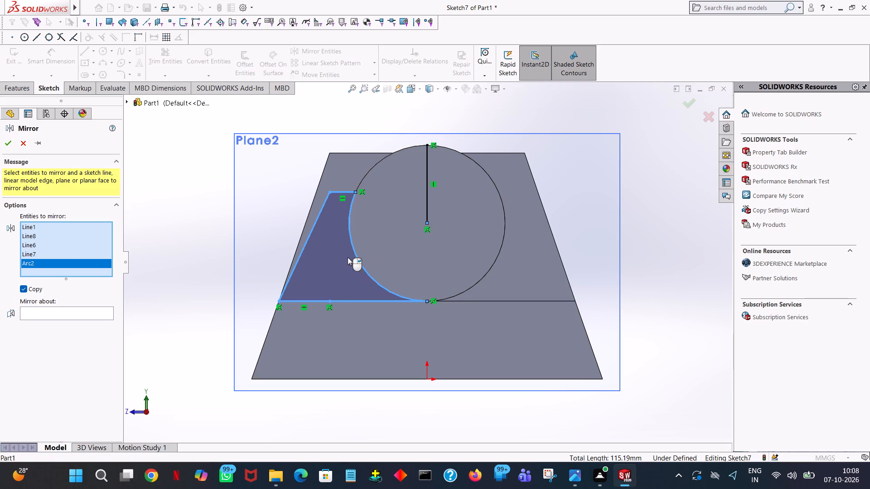
pyautogui.click(95, 315)
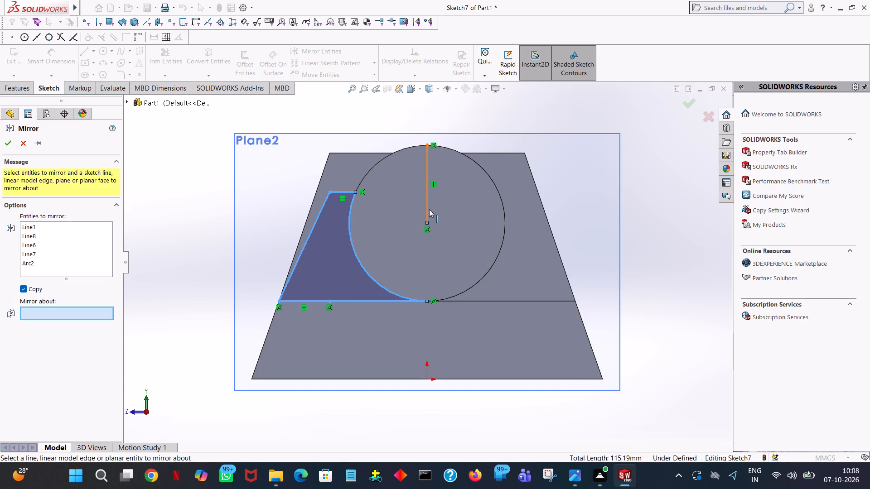
pyautogui.click(430, 209)
pyautogui.click(8, 144)
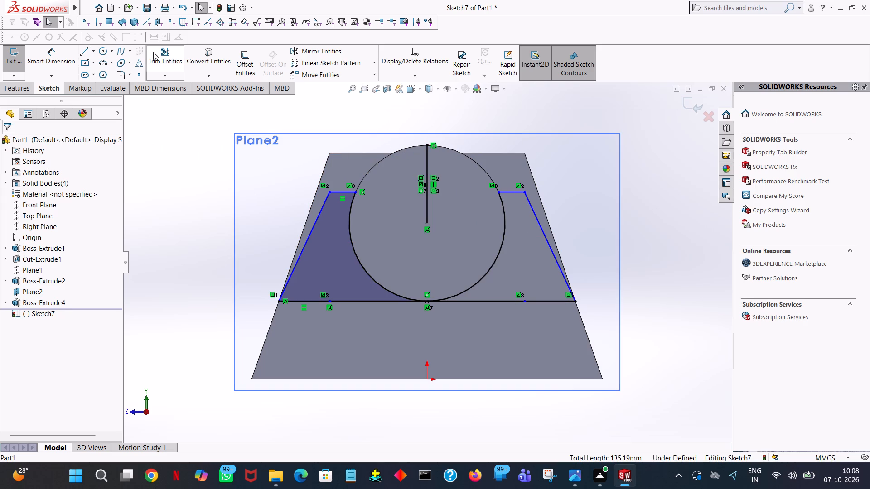
# Trim away the vertical centre line used for the mirror.
pyautogui.click(169, 58)
pyautogui.click(427, 175)
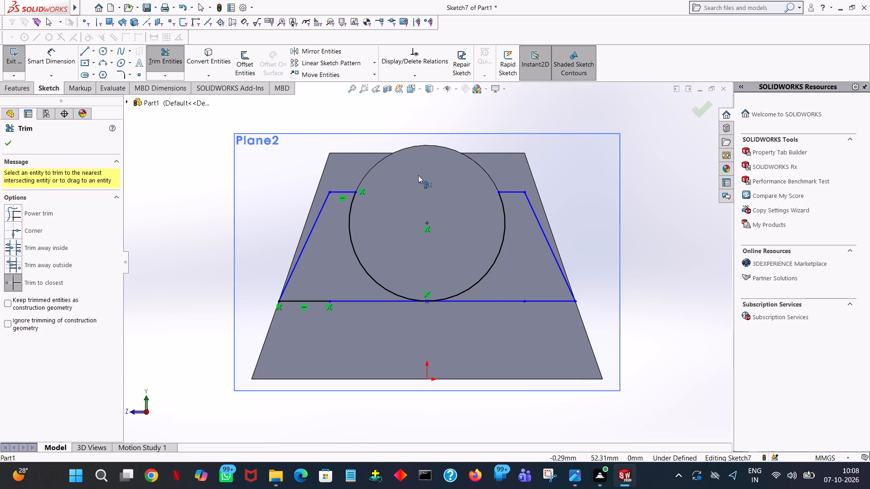
pyautogui.click(8, 145)
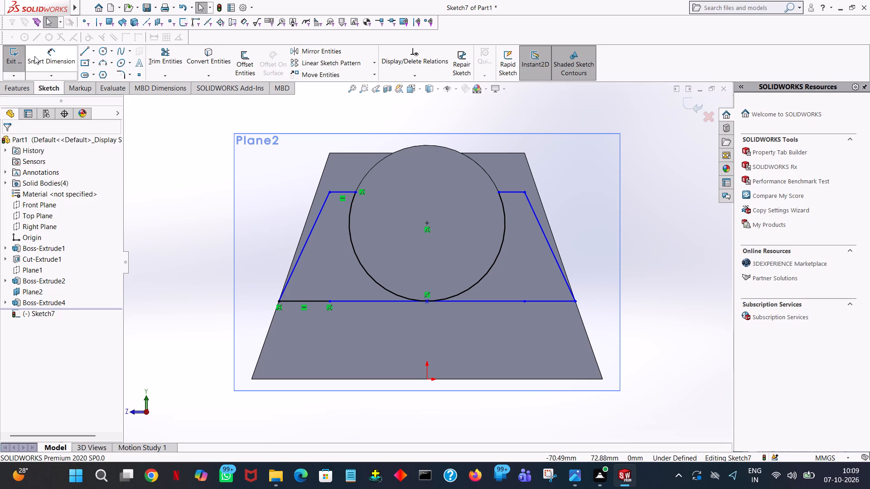
# Sketch a line from the base line's left end to the face's upper-left corner, continuing about 16.28 mm horizontally to the cylinder's edge.
pyautogui.click(87, 56)
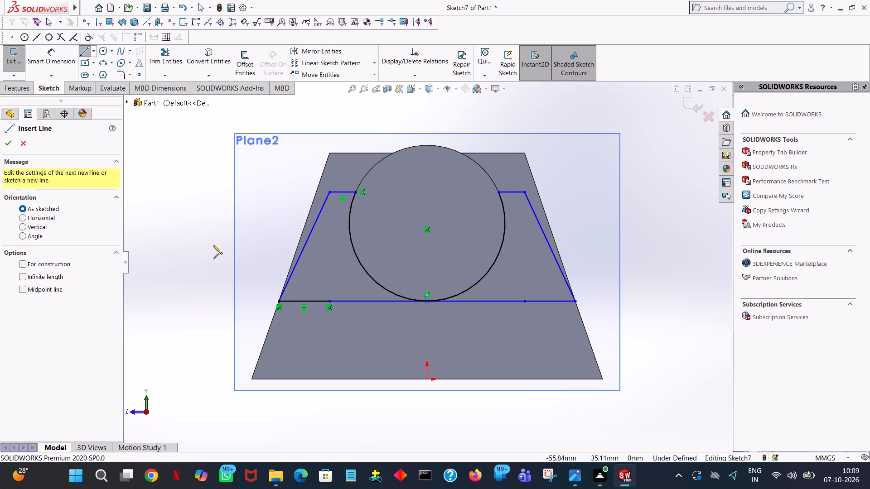
pyautogui.click(277, 302)
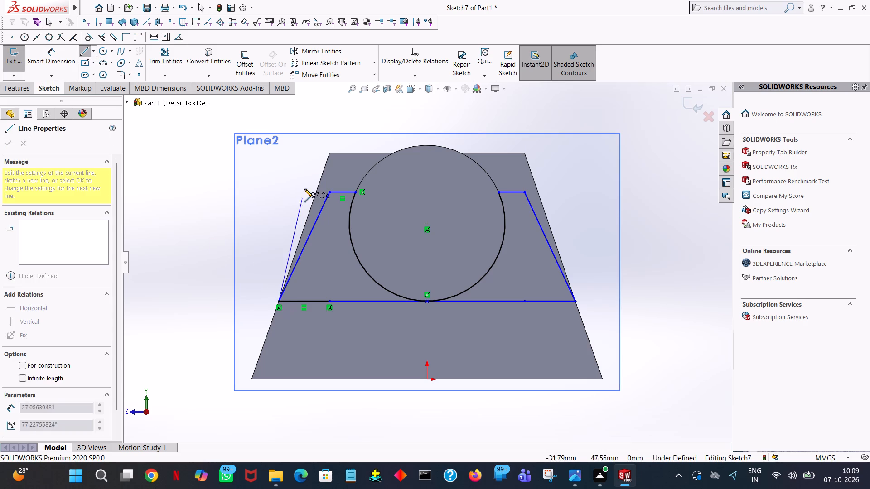
pyautogui.click(330, 152)
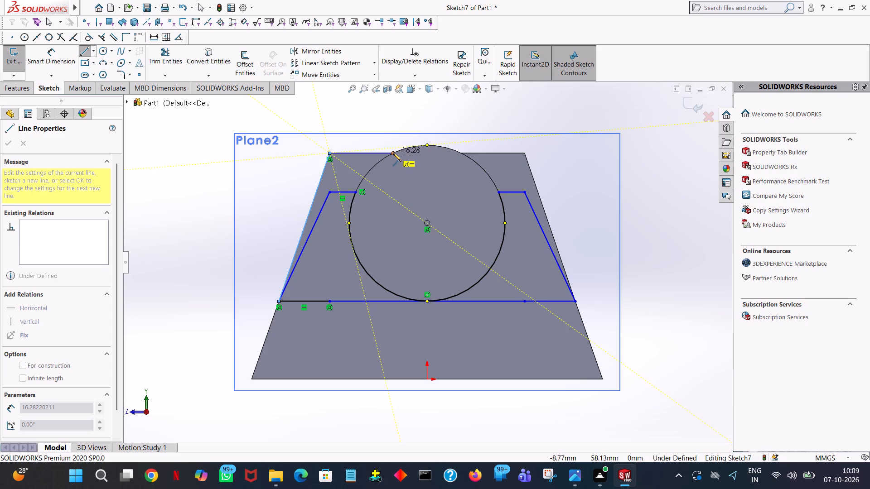
pyautogui.click(393, 153)
pyautogui.rightClick(393, 153)
pyautogui.click(412, 160)
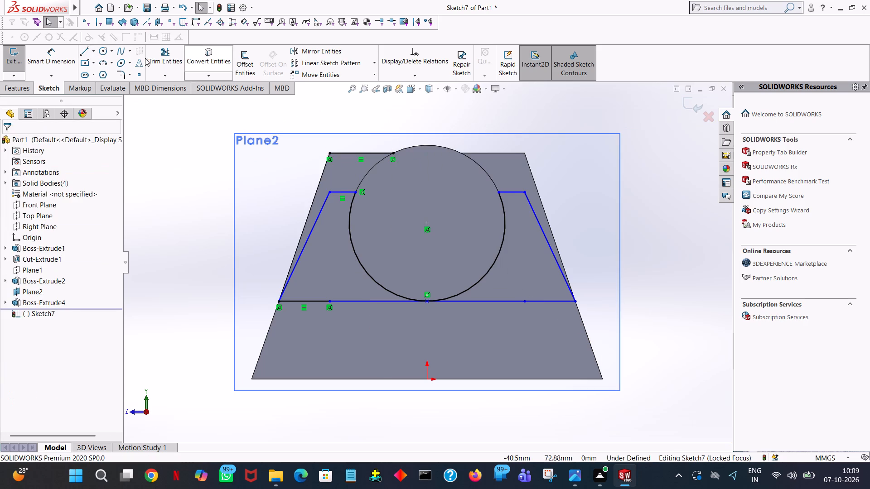
# Sketch a line from the base line's right end to the face's upper-right corner, continuing about 16.28 mm horizontally to the cylinder's edge.
pyautogui.click(83, 48)
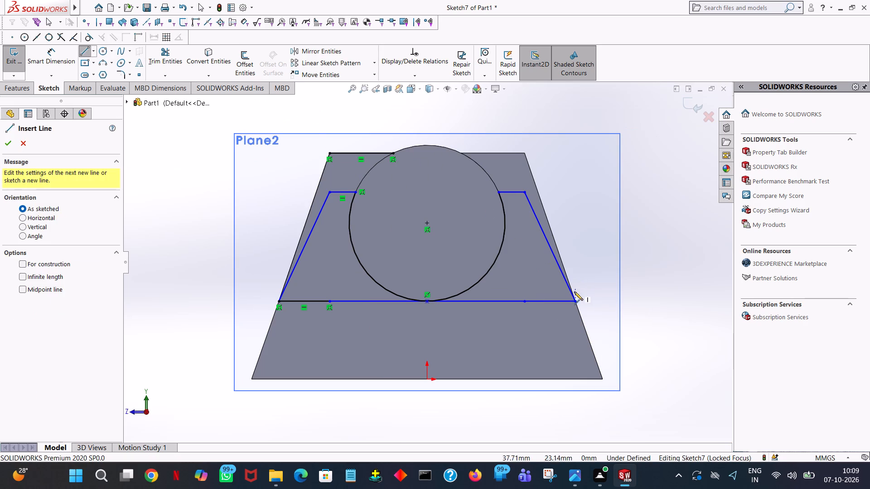
pyautogui.click(575, 301)
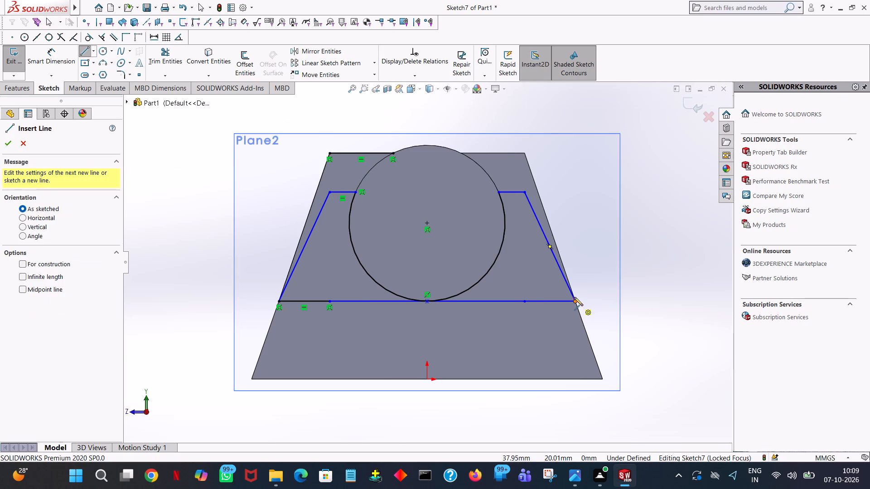
pyautogui.click(525, 153)
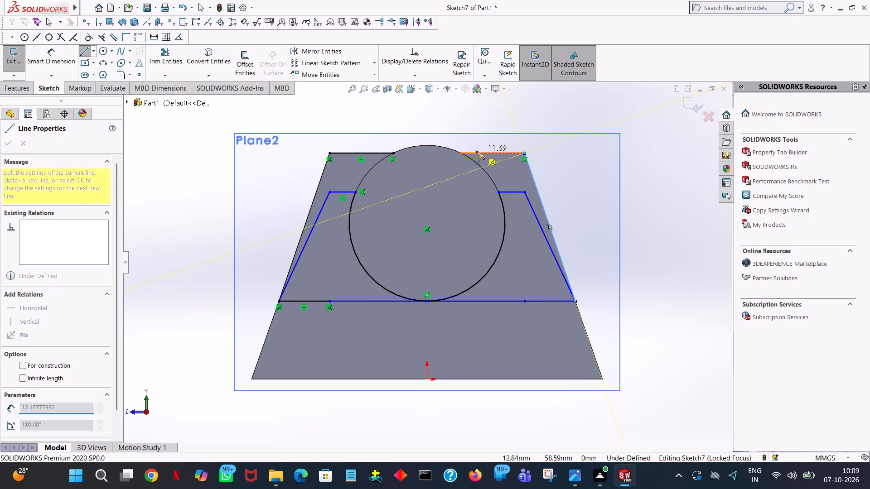
pyautogui.click(461, 153)
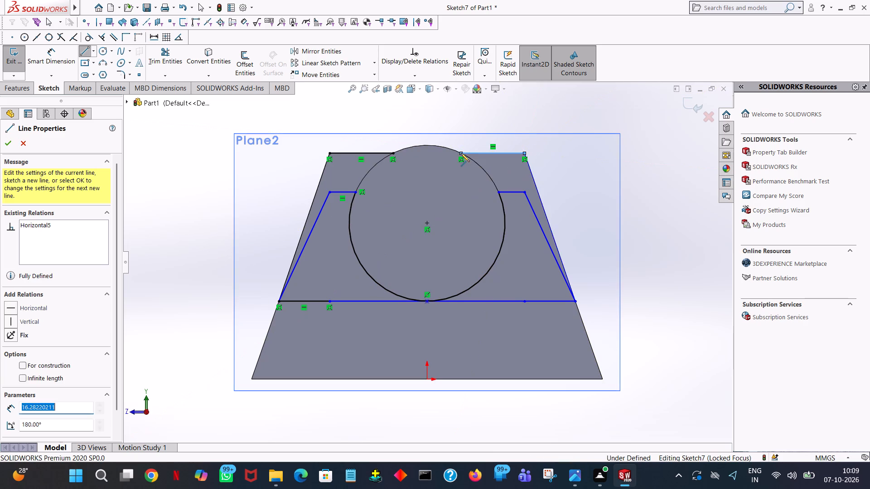
pyautogui.rightClick(461, 153)
pyautogui.click(479, 159)
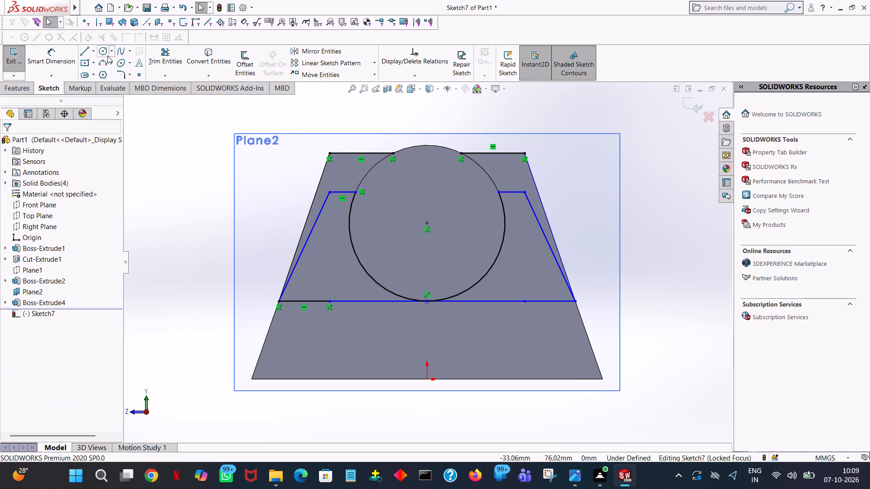
# Sketch a 20 mm radius circle centred on the cylinder's centre and coinciding with its circular edge.
pyautogui.click(101, 48)
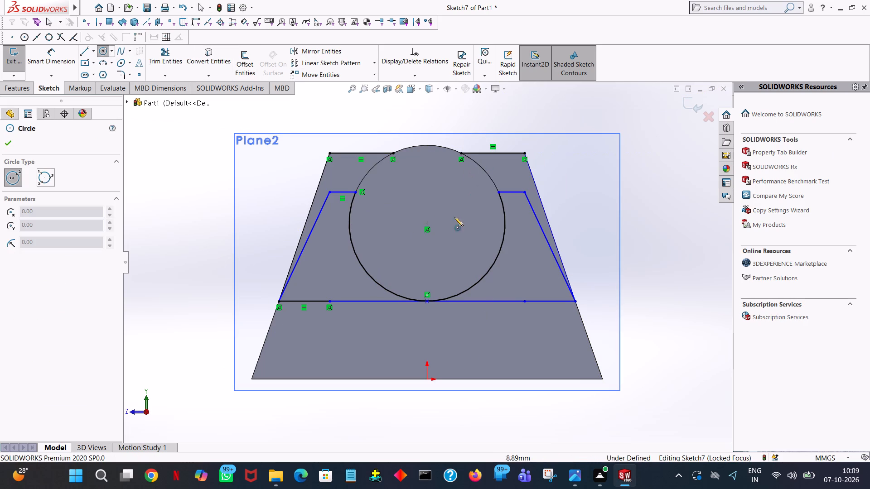
pyautogui.click(425, 224)
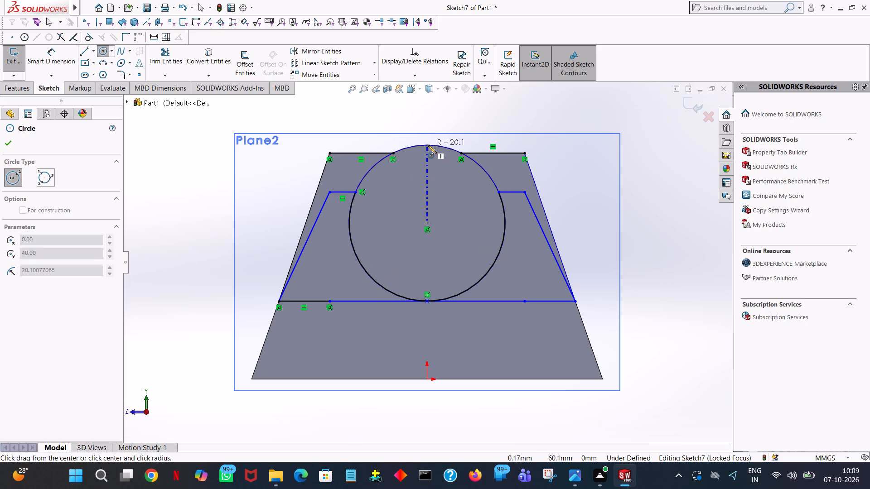
pyautogui.click(490, 177)
pyautogui.rightClick(490, 177)
pyautogui.click(516, 187)
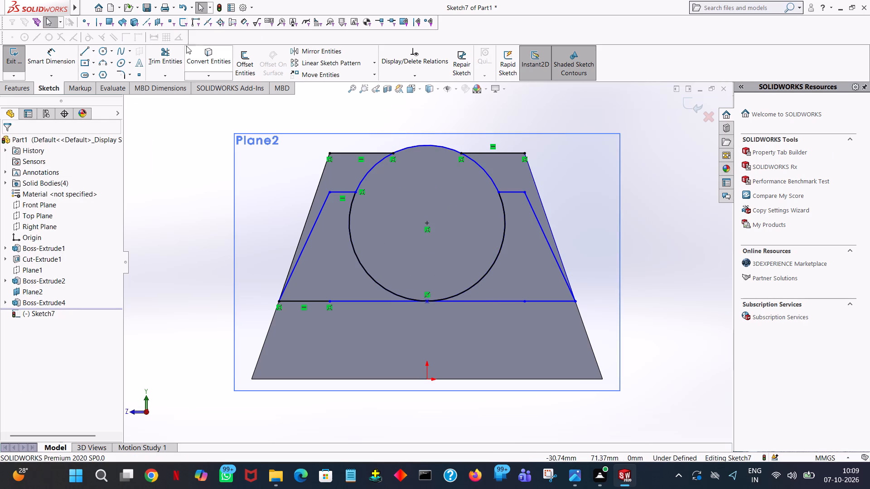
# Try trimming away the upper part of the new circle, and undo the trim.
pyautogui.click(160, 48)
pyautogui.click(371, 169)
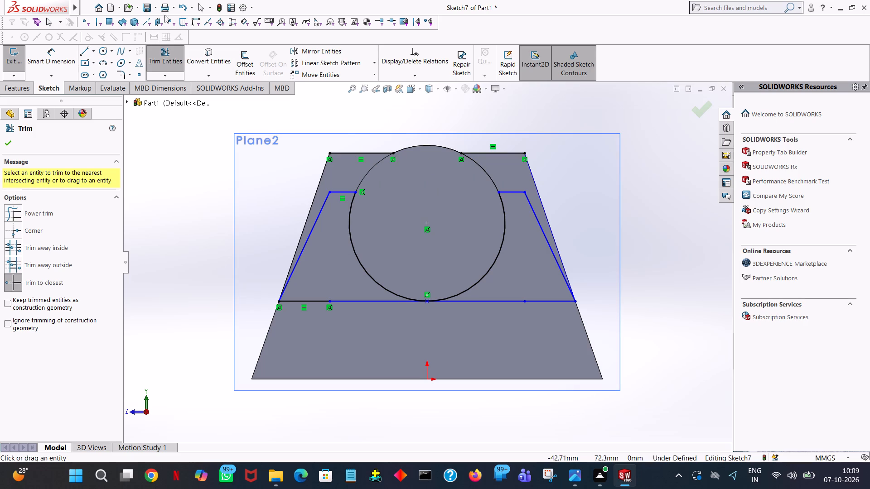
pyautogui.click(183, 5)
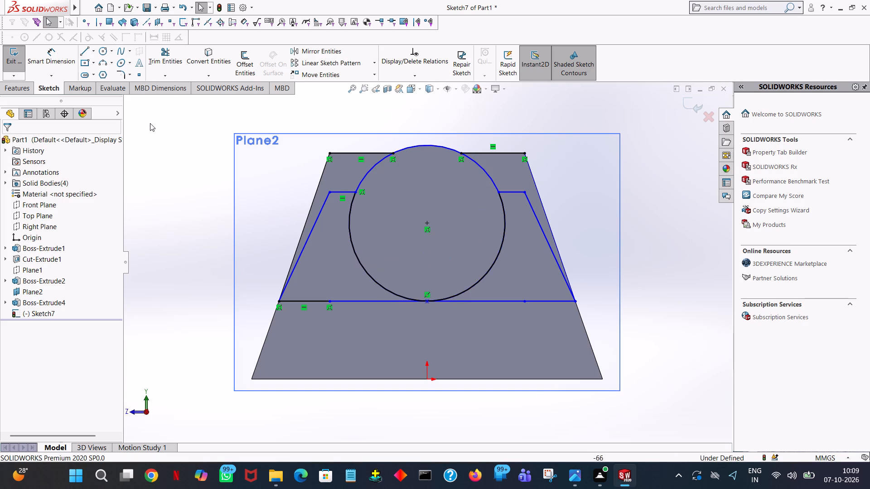
# Cut-extrude the two regions between the sloped sketch lines and the support's upper outer corners to a depth of 51 mm.
pyautogui.click(10, 86)
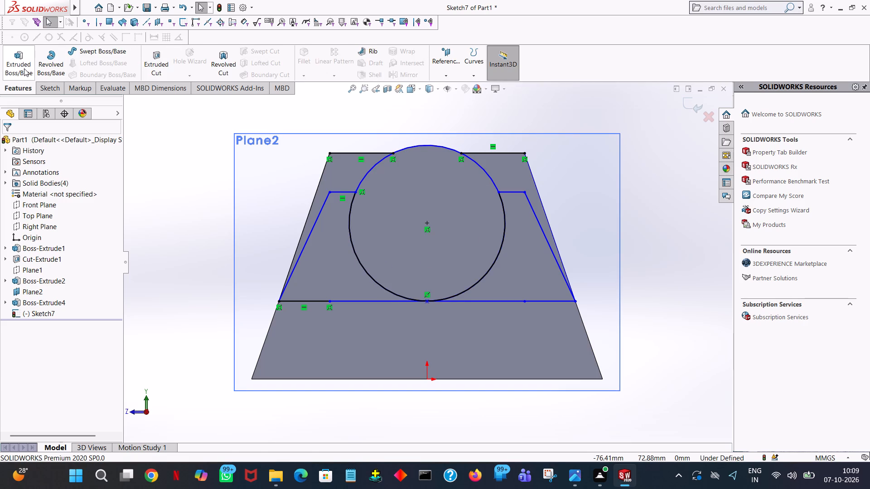
pyautogui.click(150, 65)
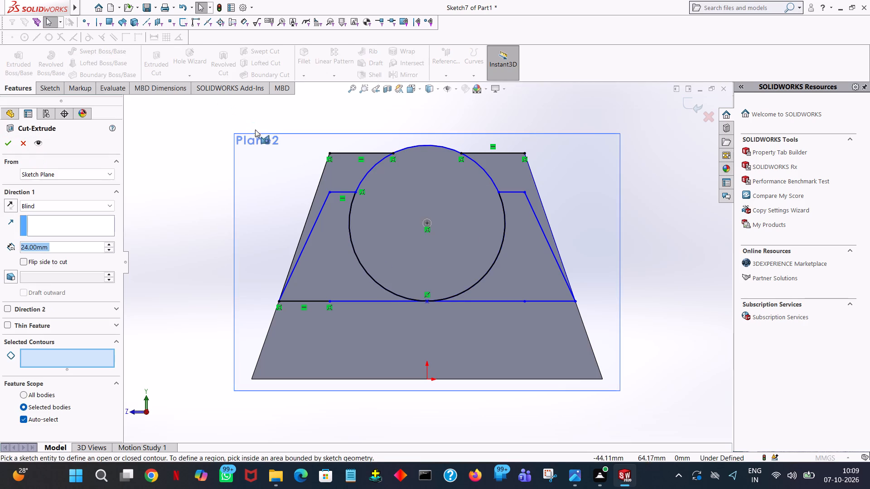
pyautogui.moveTo(261, 133); pyautogui.dragTo(286, 152, button='middle')
pyautogui.click(366, 168)
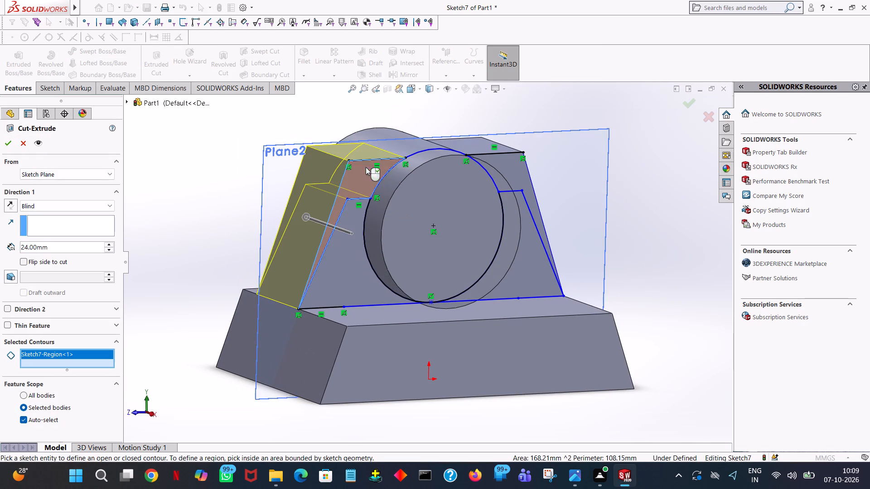
pyautogui.click(517, 162)
pyautogui.moveTo(536, 168); pyautogui.dragTo(585, 174, button='middle')
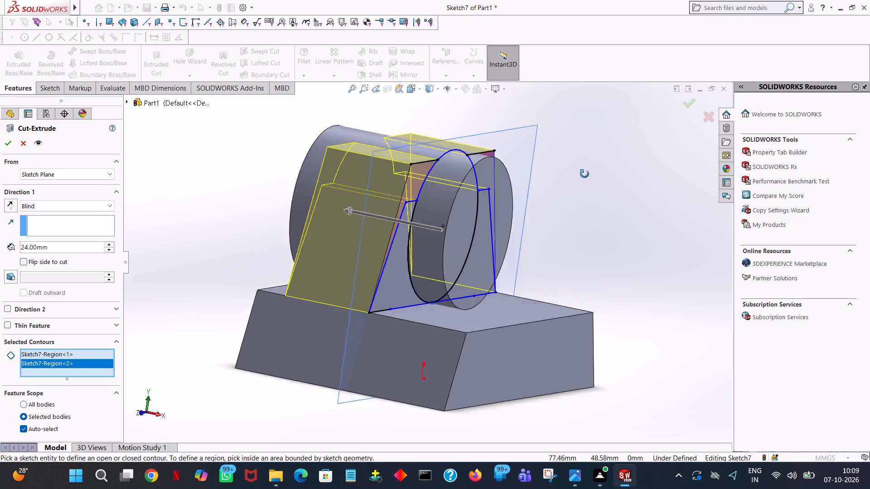
pyautogui.moveTo(585, 174); pyautogui.dragTo(609, 195, button='middle')
pyautogui.moveTo(347, 216); pyautogui.dragTo(266, 216)
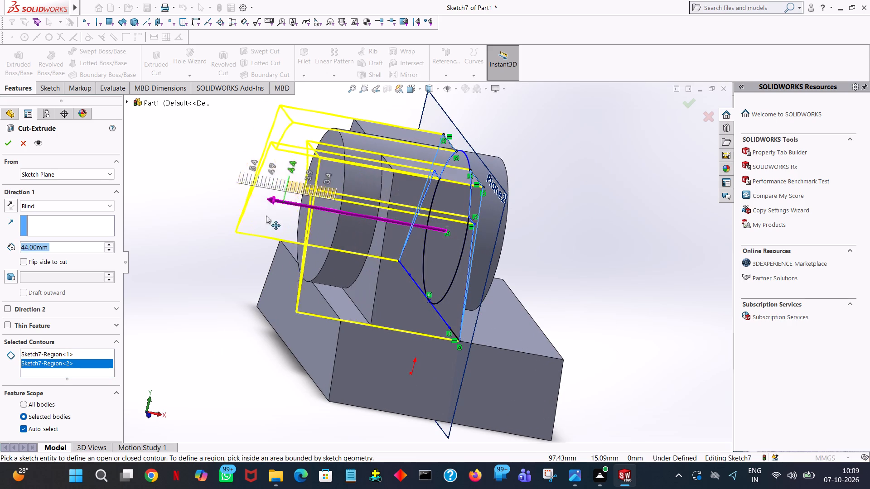
pyautogui.moveTo(266, 216); pyautogui.dragTo(250, 216)
pyautogui.moveTo(476, 229); pyautogui.dragTo(388, 200, button='middle')
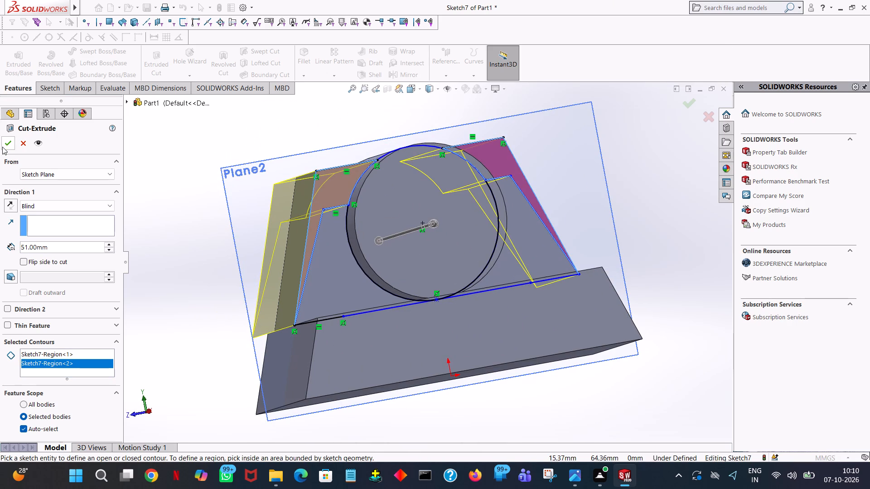
pyautogui.click(5, 146)
pyautogui.click(230, 121)
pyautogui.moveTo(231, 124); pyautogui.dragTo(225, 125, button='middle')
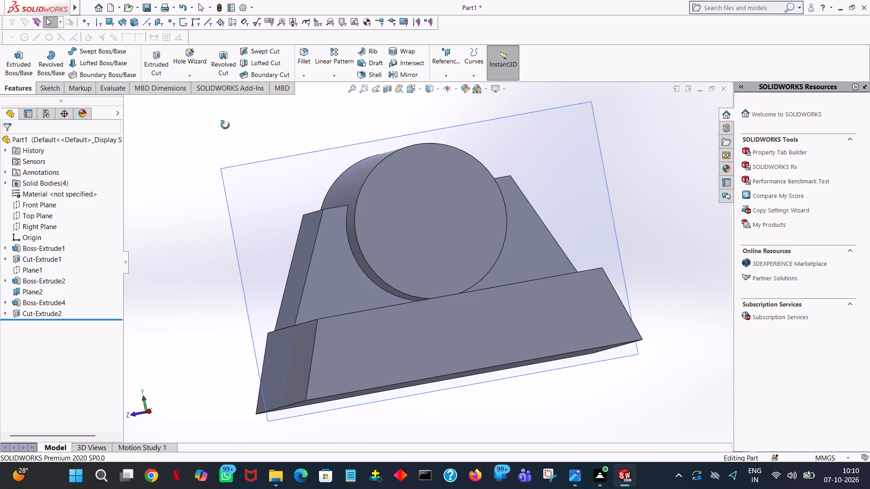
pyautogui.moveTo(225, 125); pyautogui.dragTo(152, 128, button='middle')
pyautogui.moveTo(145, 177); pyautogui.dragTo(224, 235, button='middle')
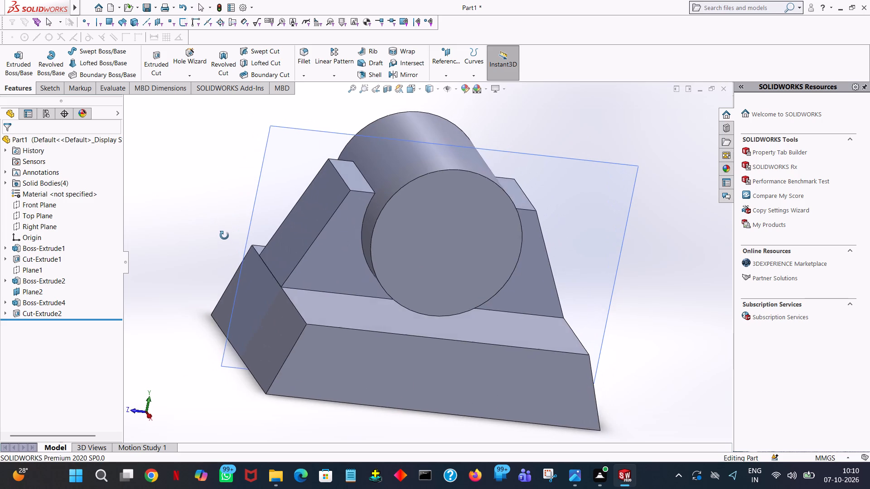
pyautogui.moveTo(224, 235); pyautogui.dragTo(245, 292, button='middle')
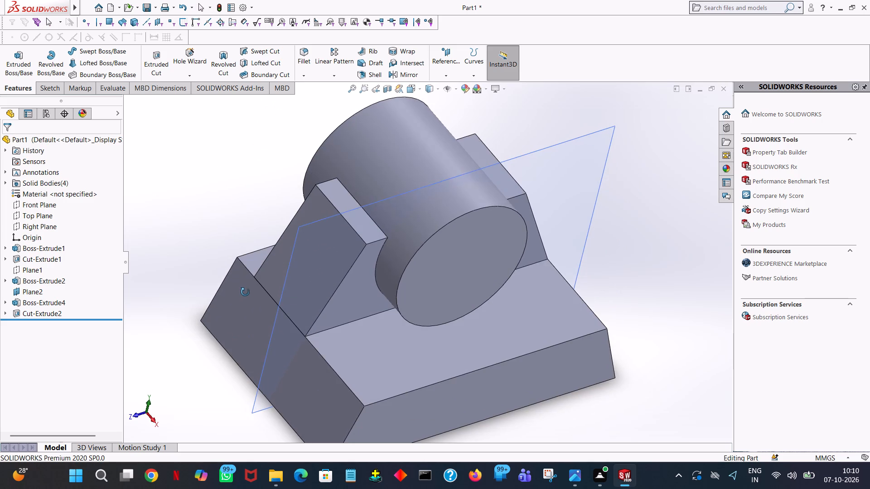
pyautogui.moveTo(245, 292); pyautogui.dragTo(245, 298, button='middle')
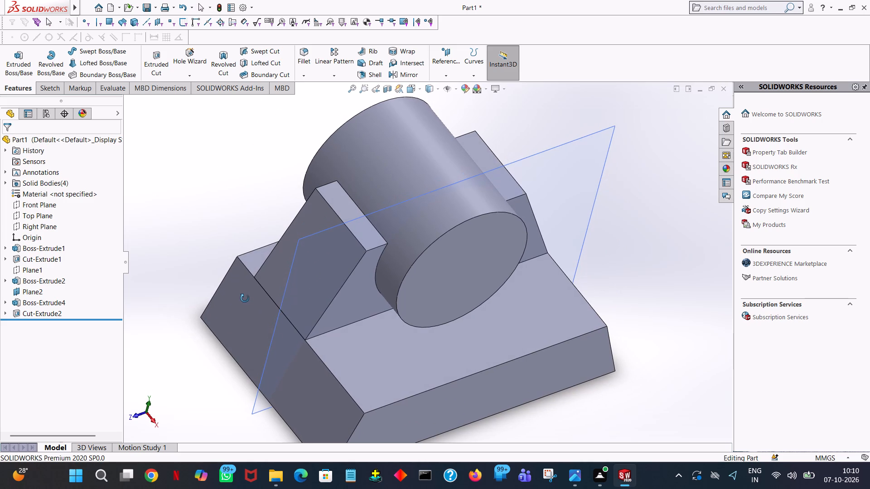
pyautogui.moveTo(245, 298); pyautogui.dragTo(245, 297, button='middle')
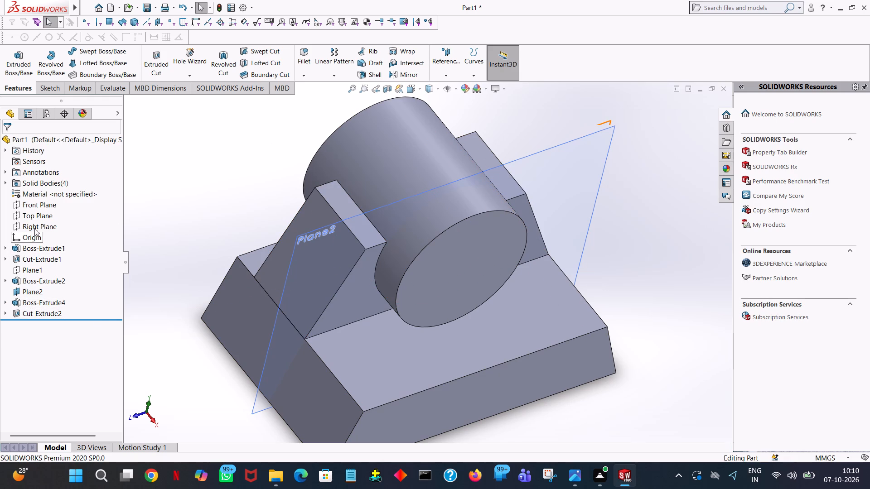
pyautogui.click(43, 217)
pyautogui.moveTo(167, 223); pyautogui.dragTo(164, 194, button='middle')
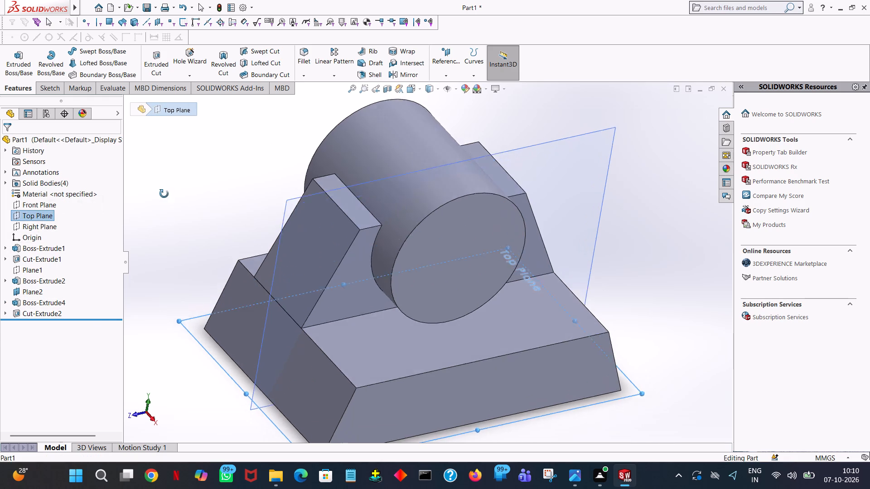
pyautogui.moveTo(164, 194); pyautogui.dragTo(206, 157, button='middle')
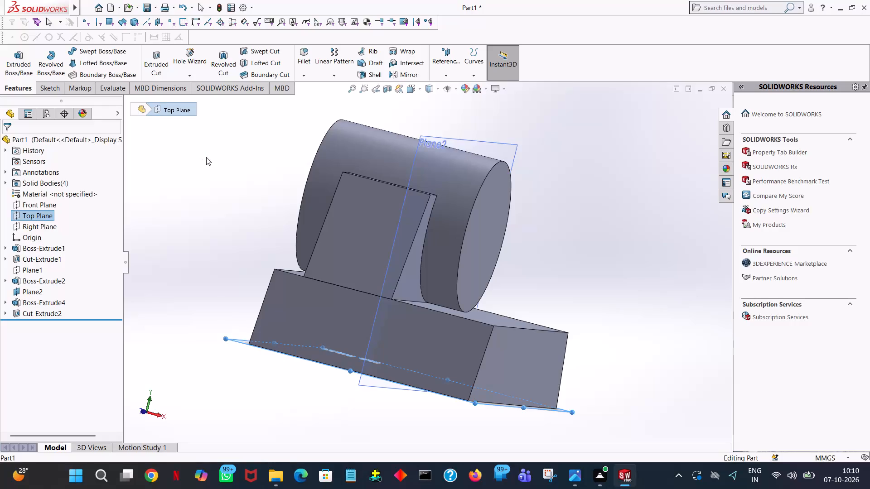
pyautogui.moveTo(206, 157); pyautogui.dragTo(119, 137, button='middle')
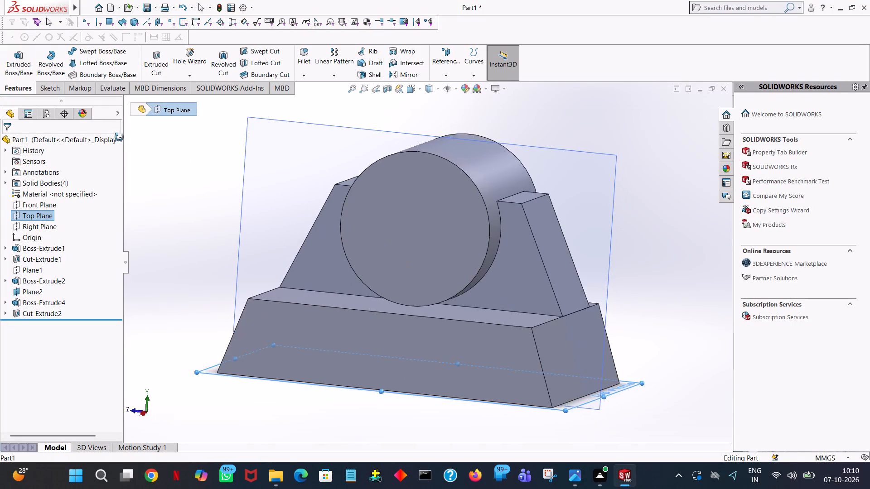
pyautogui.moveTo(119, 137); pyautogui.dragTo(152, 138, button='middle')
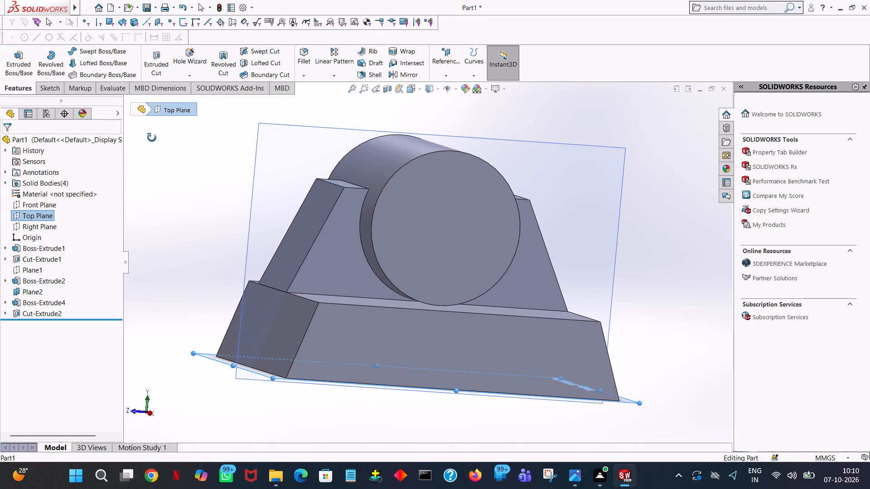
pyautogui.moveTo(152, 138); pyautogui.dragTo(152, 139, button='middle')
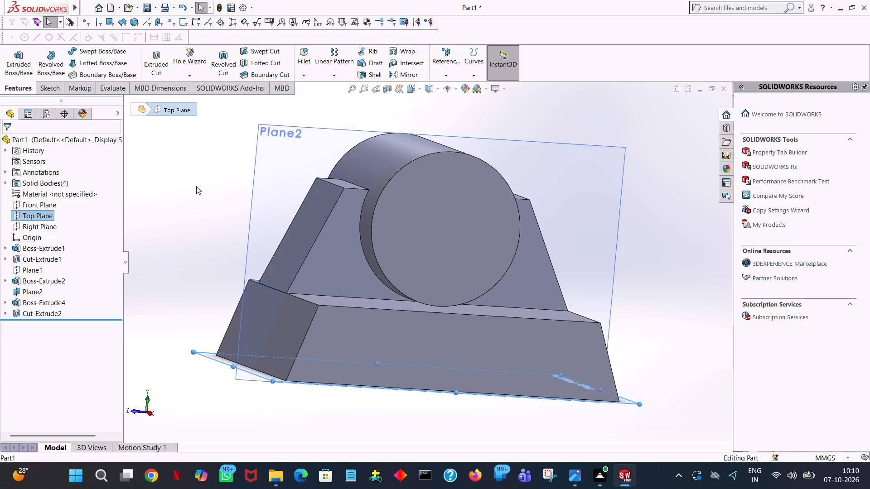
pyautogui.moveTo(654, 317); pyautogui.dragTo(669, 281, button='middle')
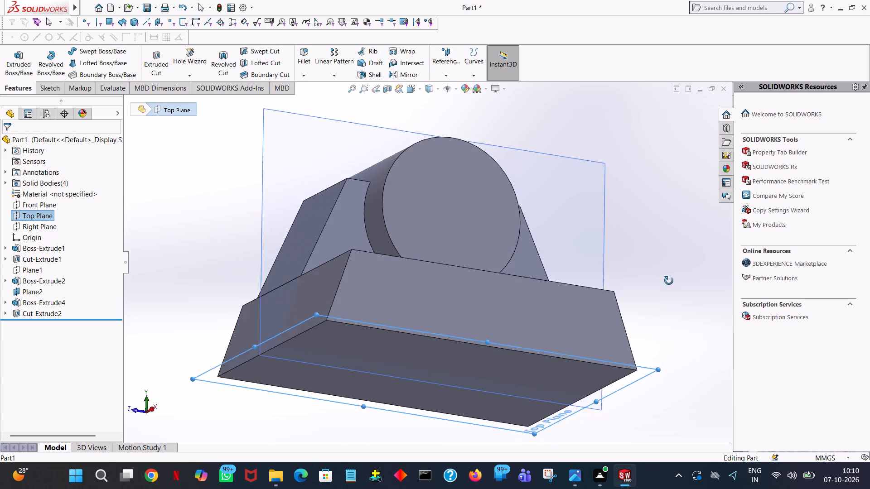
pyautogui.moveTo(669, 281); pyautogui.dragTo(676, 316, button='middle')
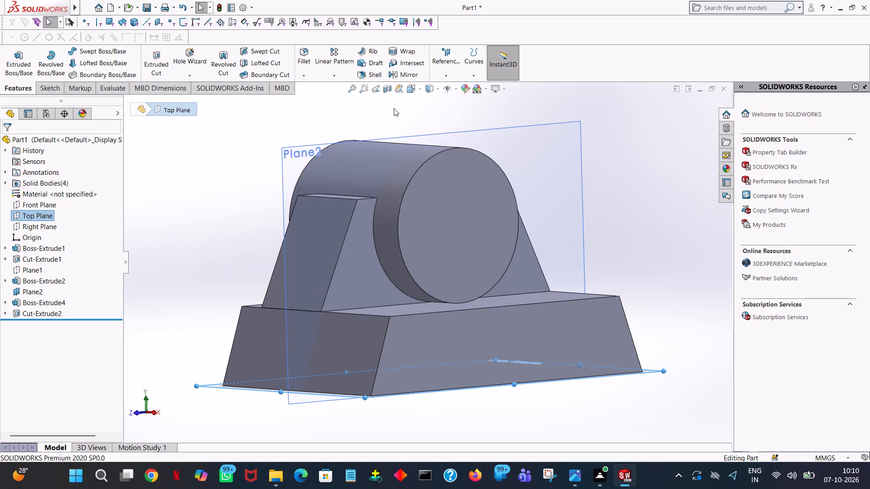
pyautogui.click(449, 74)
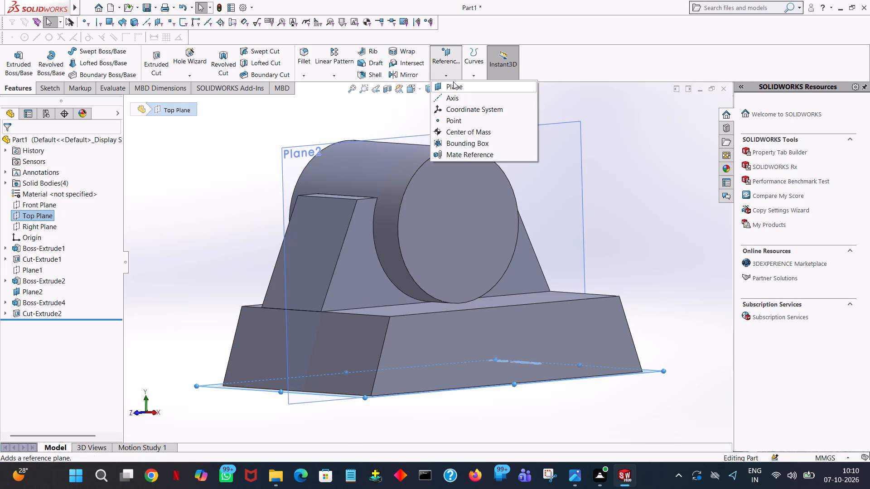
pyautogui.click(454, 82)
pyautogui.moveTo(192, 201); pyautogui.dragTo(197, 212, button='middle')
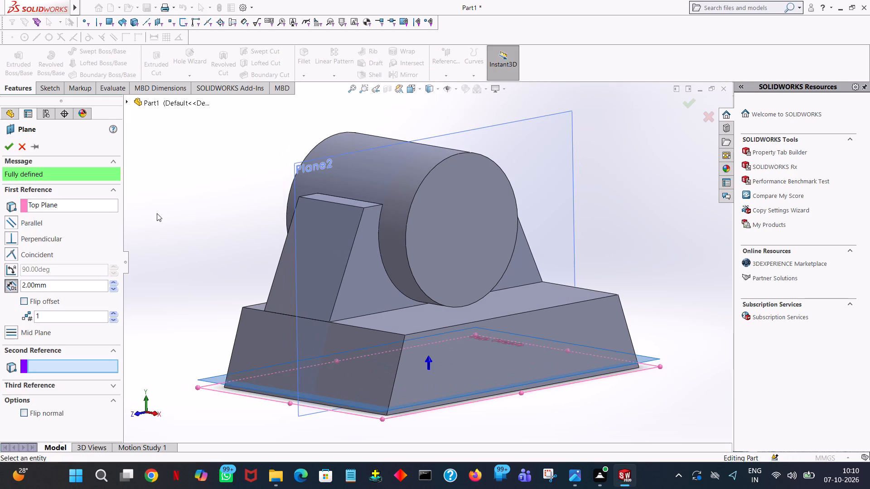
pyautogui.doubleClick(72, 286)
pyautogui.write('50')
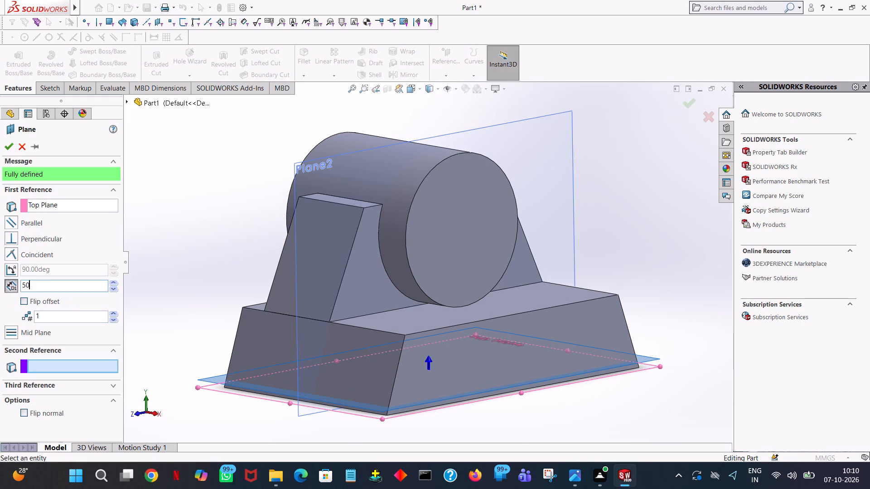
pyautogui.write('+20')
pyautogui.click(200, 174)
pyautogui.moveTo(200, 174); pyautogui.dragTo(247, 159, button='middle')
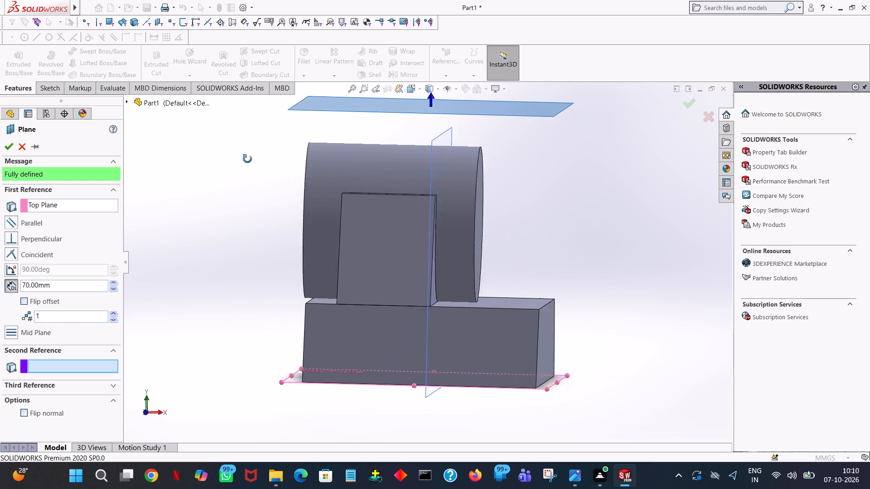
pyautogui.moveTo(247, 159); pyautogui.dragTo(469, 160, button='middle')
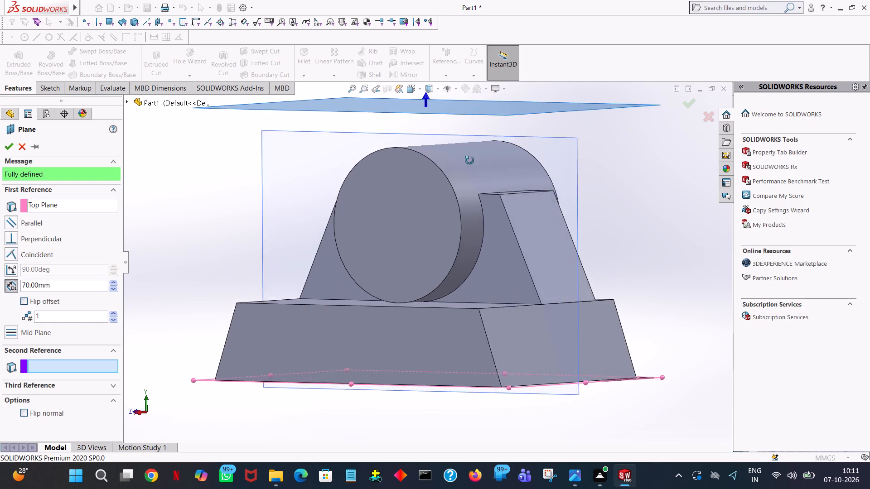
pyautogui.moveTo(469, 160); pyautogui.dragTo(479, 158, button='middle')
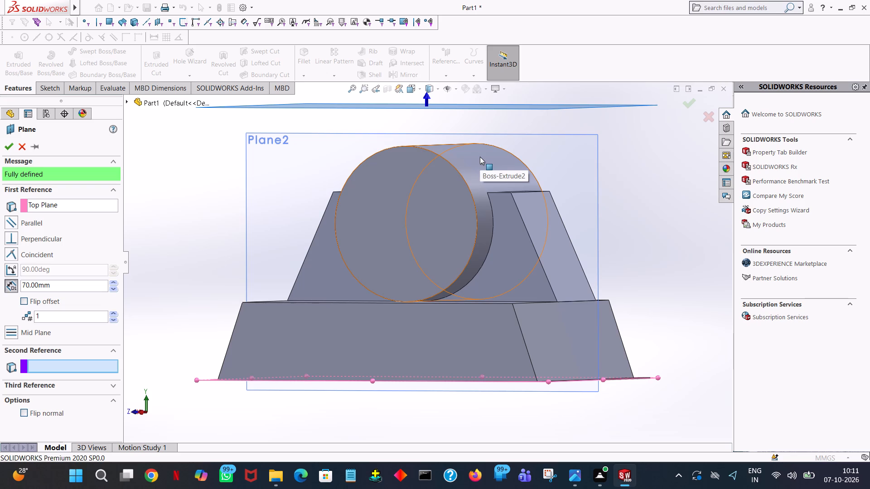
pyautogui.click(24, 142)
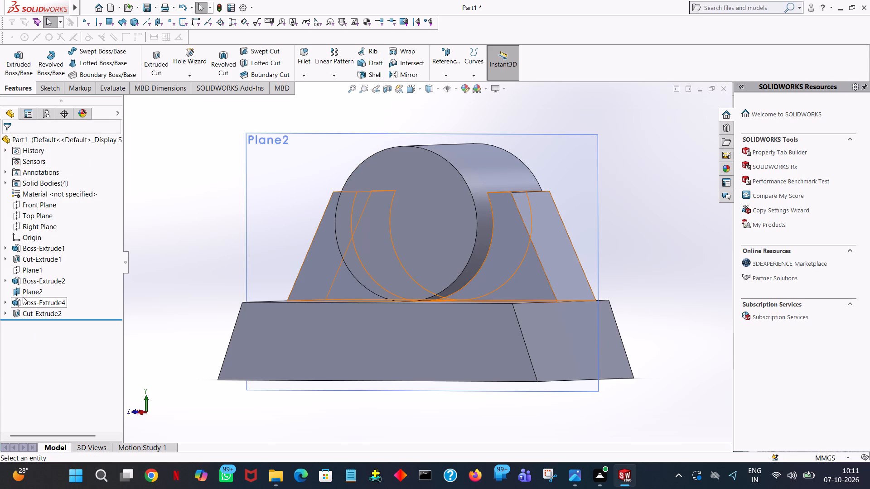
# Hide Plane2.
pyautogui.click(23, 297)
pyautogui.rightClick(23, 297)
pyautogui.click(47, 268)
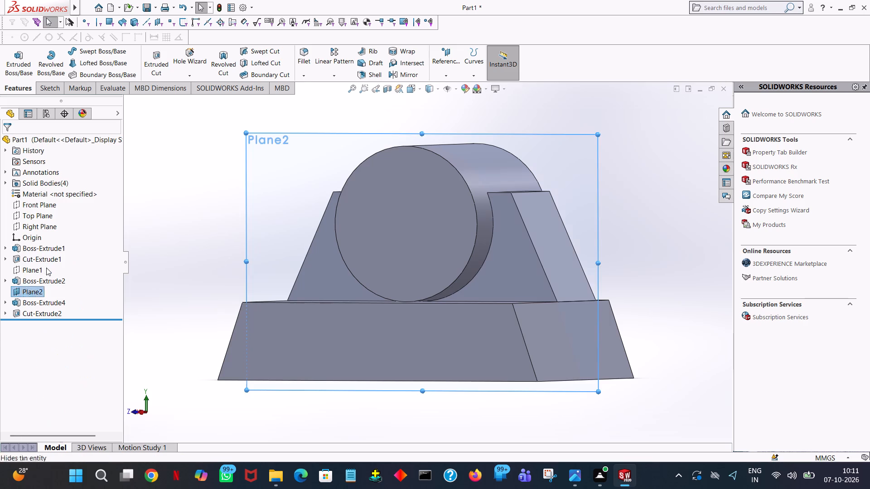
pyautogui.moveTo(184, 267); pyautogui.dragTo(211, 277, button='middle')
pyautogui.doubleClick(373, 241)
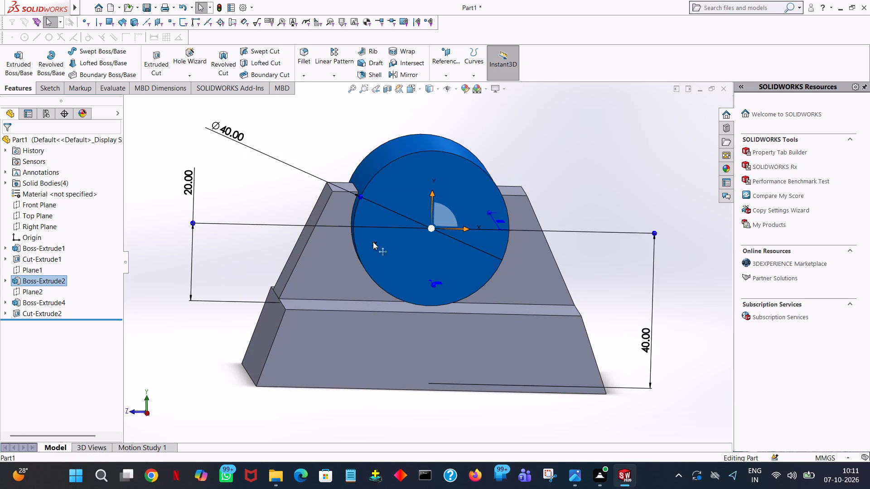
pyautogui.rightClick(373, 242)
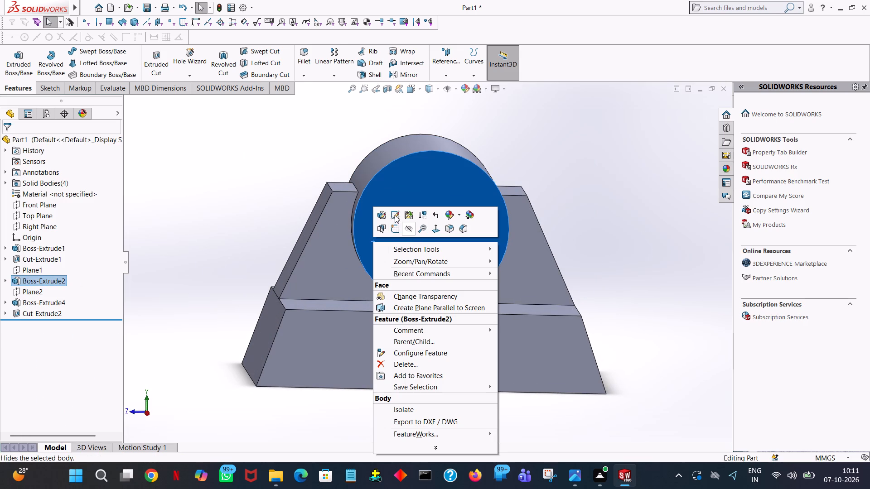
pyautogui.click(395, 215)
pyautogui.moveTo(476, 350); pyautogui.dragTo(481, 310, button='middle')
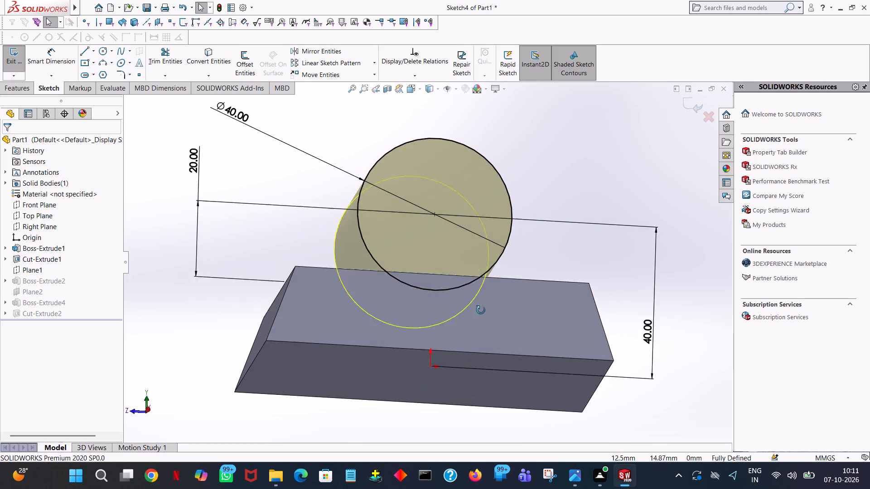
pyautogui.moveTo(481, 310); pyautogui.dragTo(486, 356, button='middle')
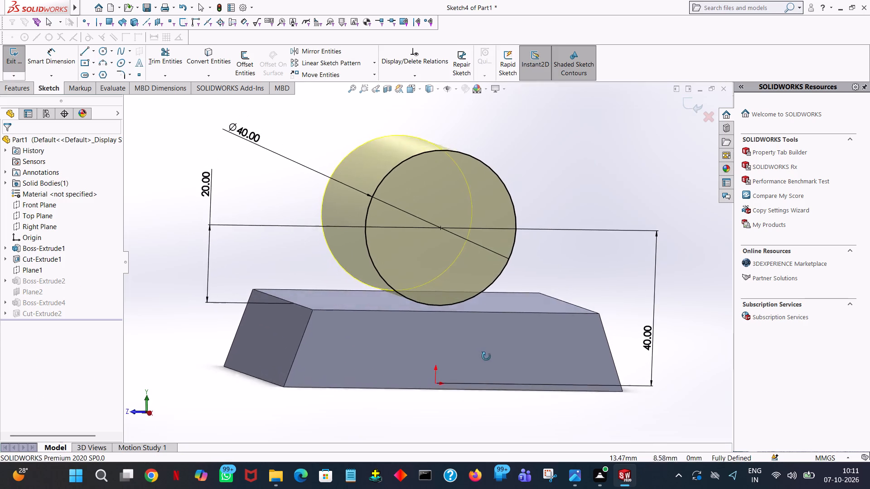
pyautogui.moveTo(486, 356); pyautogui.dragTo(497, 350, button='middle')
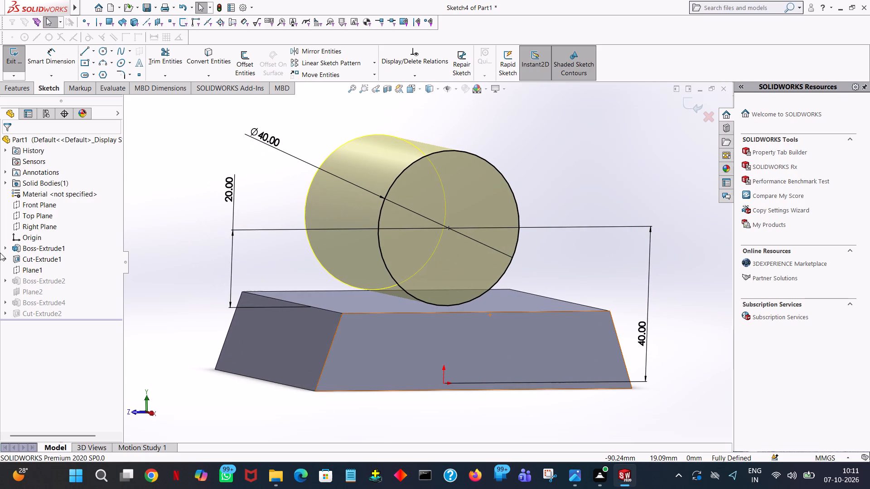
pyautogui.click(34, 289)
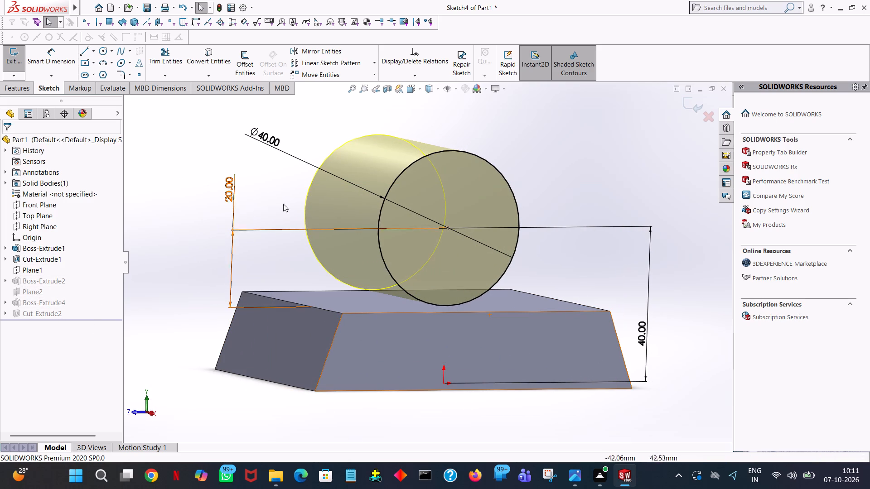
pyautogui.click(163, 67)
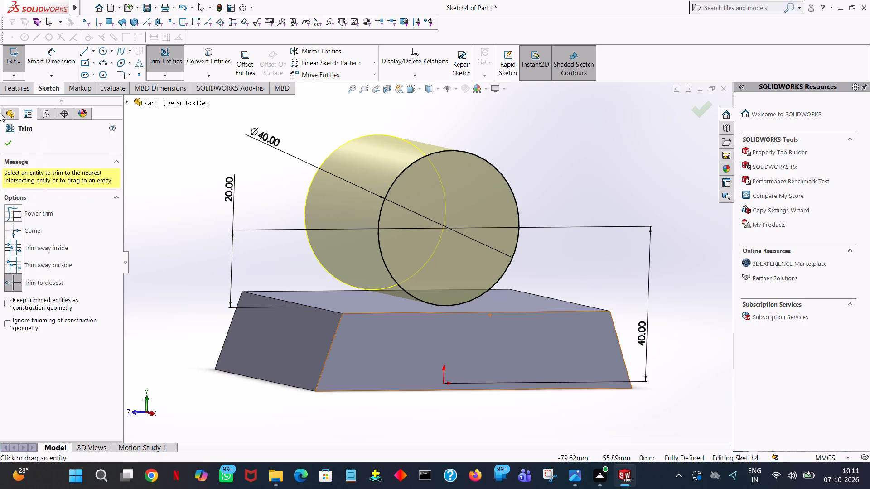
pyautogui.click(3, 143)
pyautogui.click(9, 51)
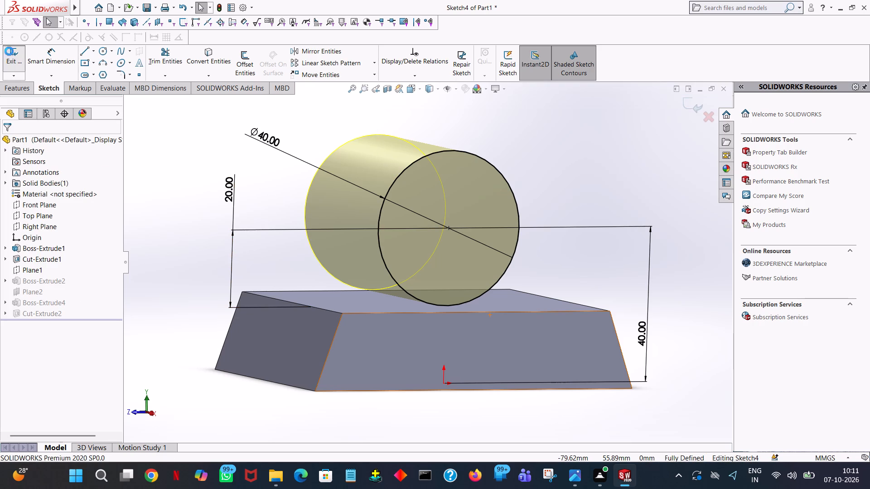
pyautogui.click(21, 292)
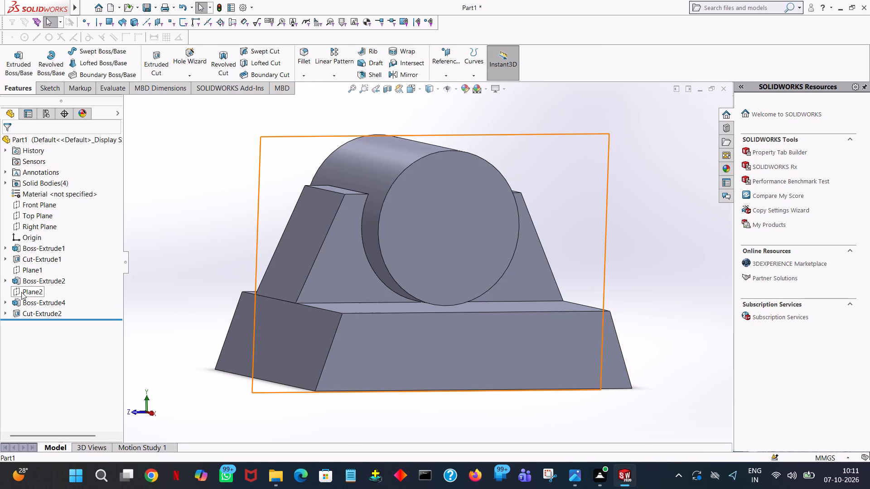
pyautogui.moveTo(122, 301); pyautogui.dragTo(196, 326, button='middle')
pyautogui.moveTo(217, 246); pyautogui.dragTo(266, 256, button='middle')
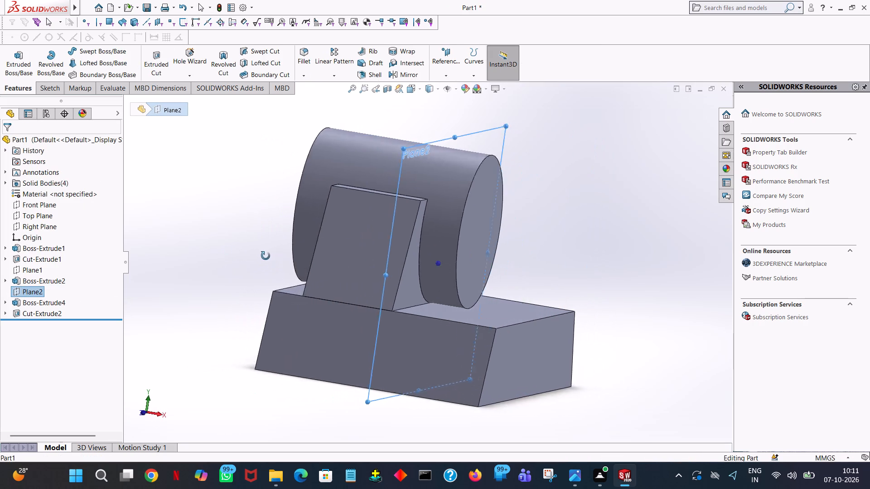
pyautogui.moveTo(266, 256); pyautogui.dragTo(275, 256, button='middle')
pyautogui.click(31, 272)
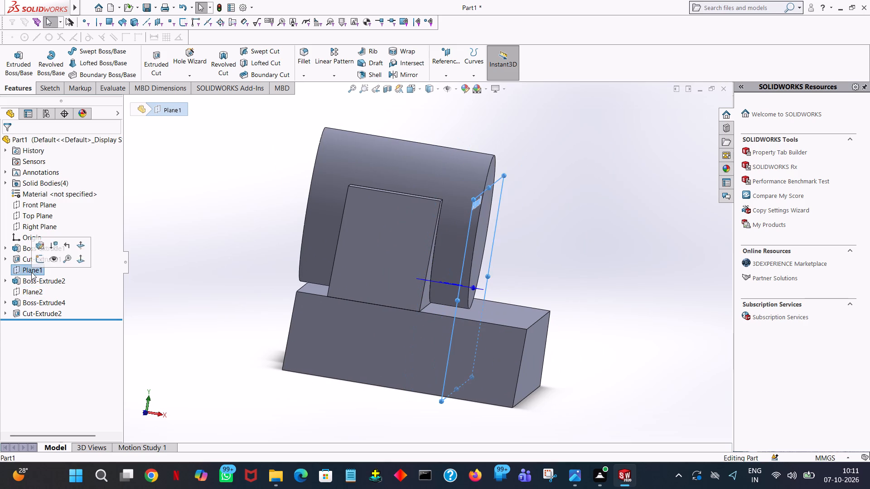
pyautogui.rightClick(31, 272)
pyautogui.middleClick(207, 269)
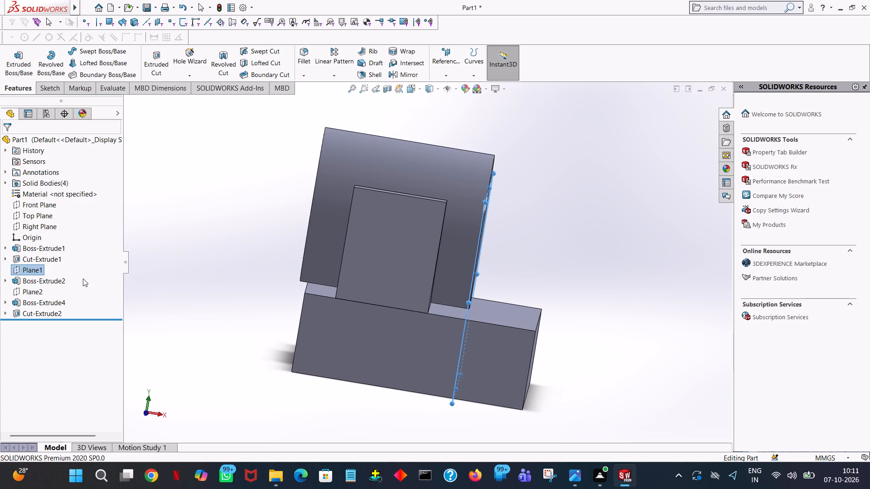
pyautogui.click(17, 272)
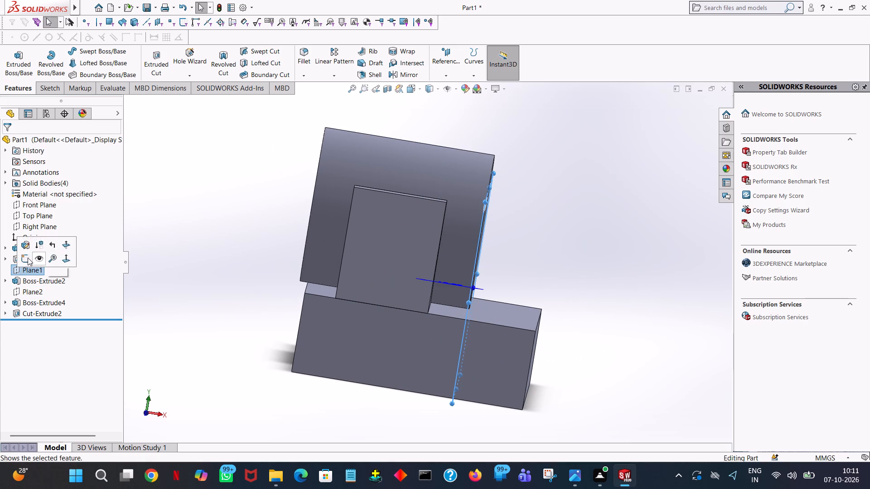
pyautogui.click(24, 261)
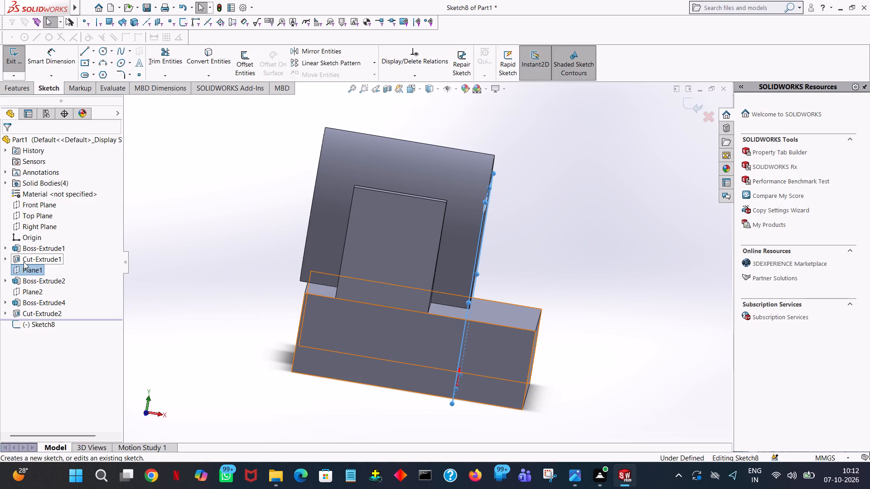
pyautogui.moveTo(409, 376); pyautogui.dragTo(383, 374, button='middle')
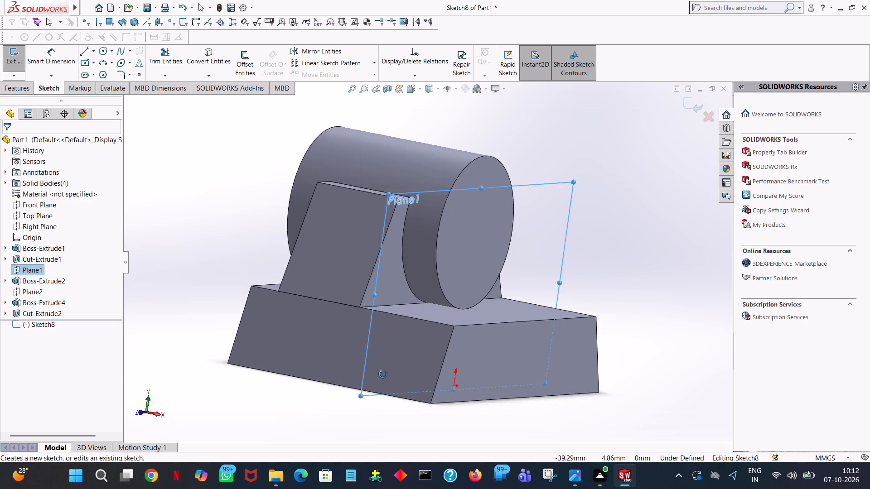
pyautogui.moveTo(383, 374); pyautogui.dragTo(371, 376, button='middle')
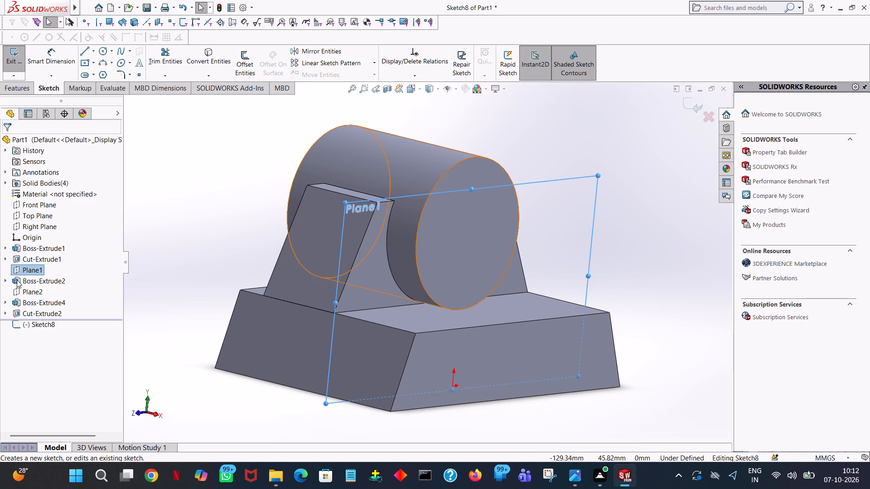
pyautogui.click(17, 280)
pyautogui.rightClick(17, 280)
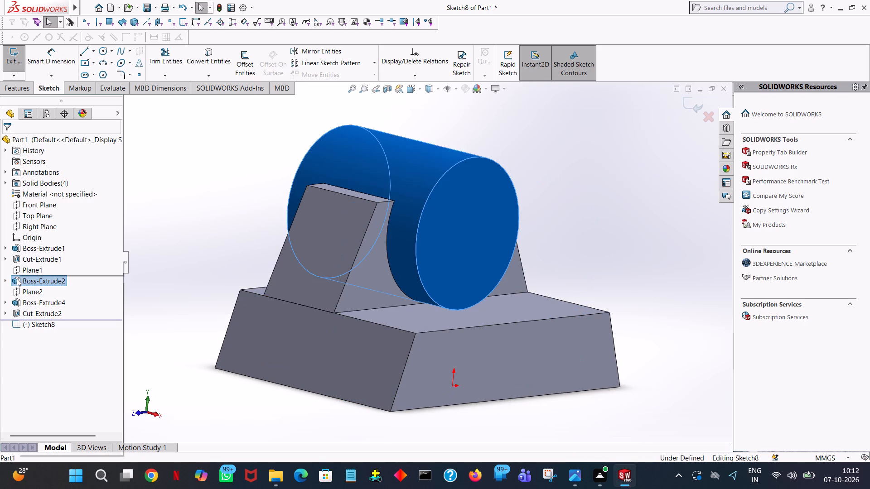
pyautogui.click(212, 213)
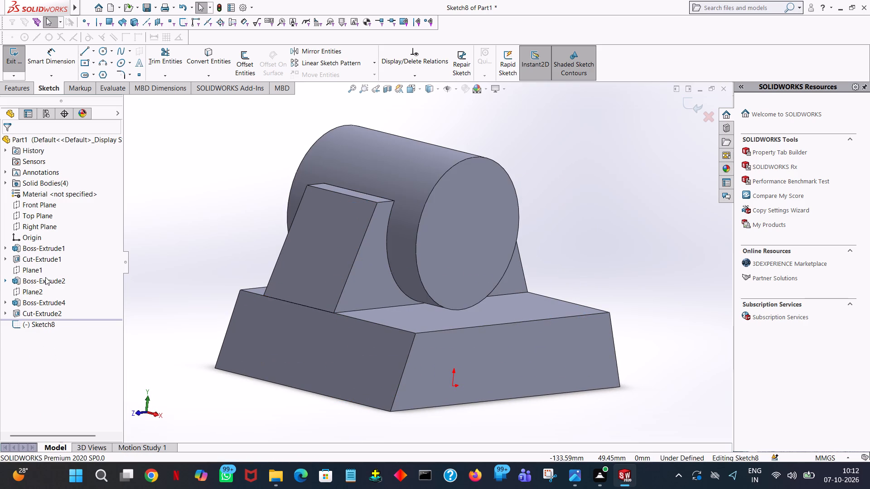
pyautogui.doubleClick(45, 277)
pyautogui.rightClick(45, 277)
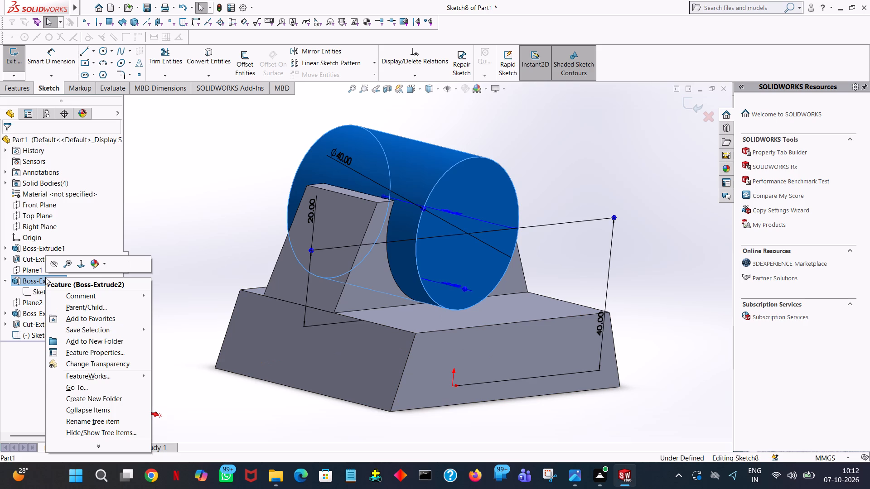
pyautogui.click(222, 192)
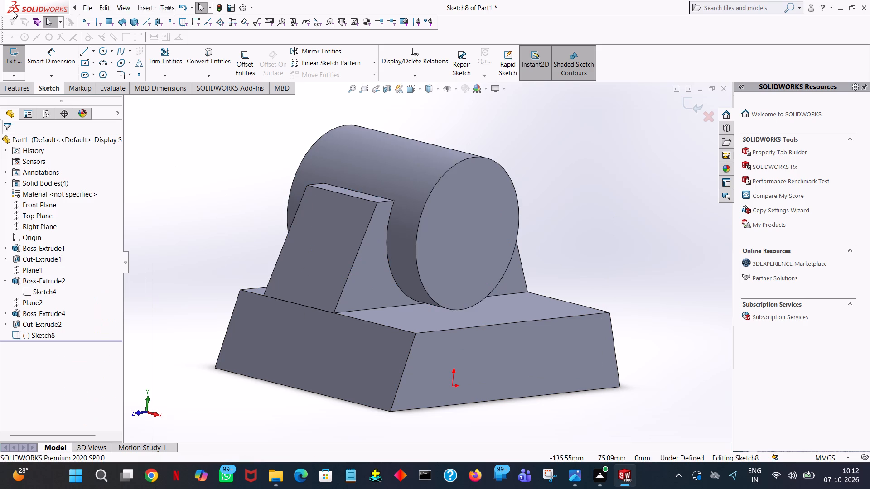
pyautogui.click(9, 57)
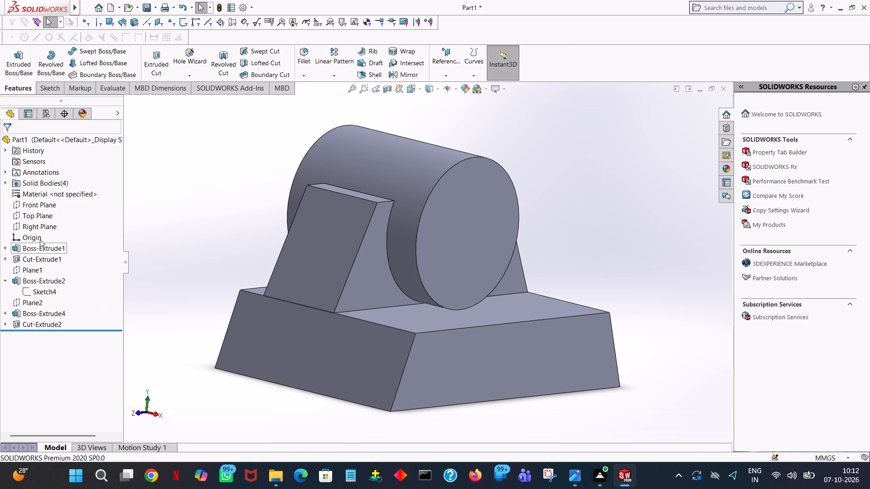
# Delete the cylinder extrusion Boss-Extrude2 together with its dependent child features, keeping its circle sketch.
pyautogui.click(37, 281)
pyautogui.rightClick(37, 281)
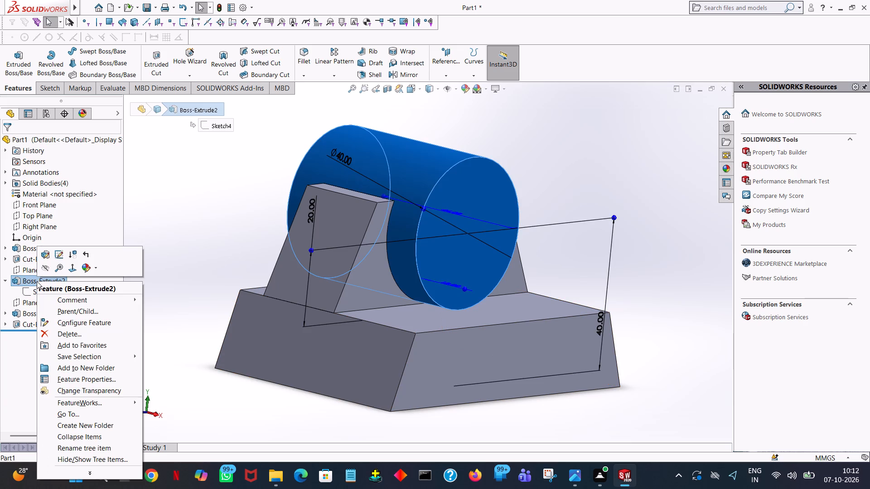
pyautogui.click(78, 330)
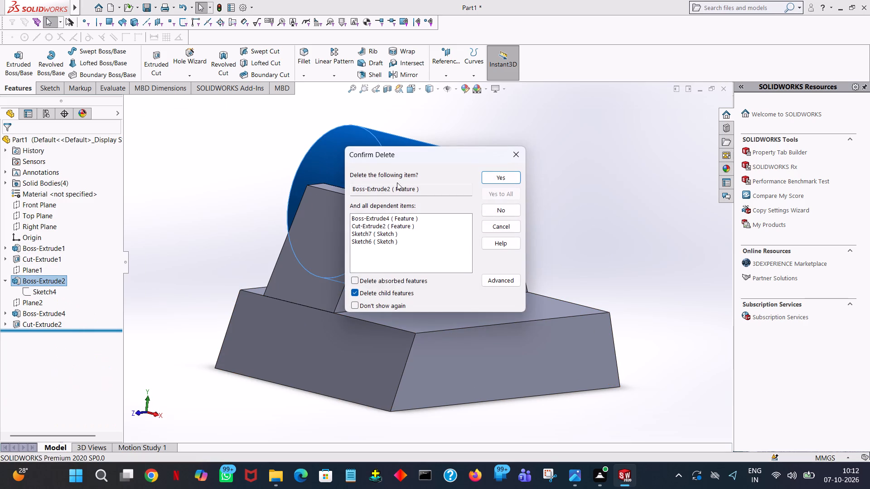
pyautogui.click(493, 182)
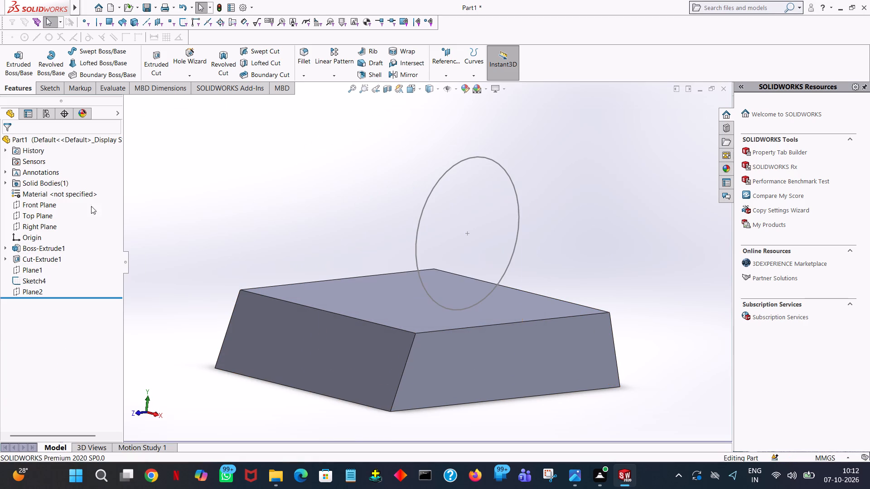
# Start a new sketch on Plane1 and view it normal to the sketch plane.
pyautogui.moveTo(281, 144); pyautogui.dragTo(258, 159, button='middle')
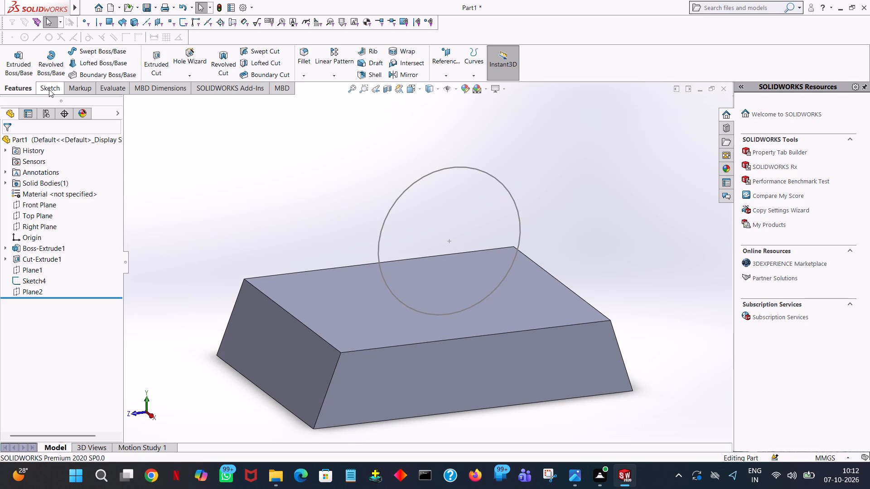
pyautogui.click(29, 268)
pyautogui.moveTo(137, 263); pyautogui.dragTo(139, 264, button='middle')
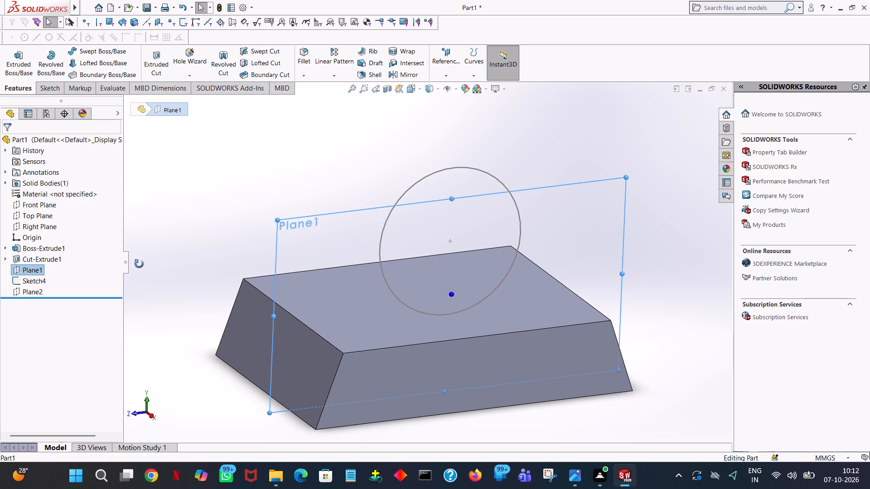
pyautogui.moveTo(139, 264); pyautogui.dragTo(187, 241, button='middle')
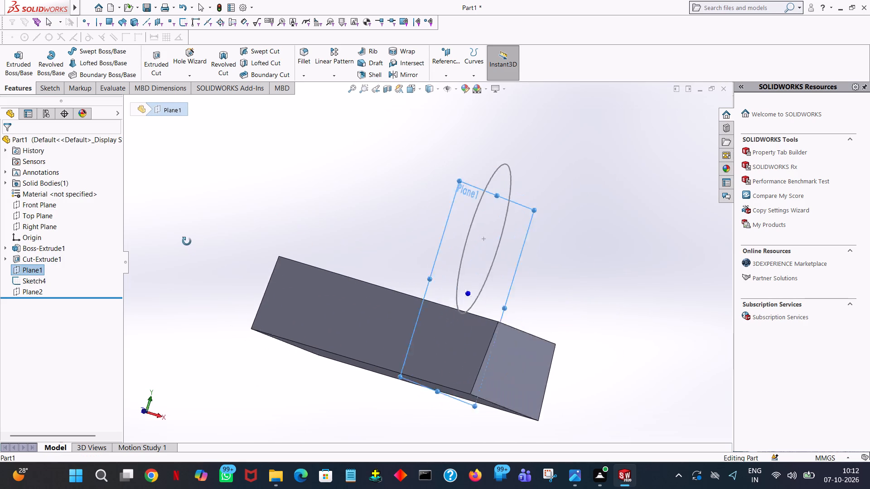
pyautogui.moveTo(187, 241); pyautogui.dragTo(147, 230, button='middle')
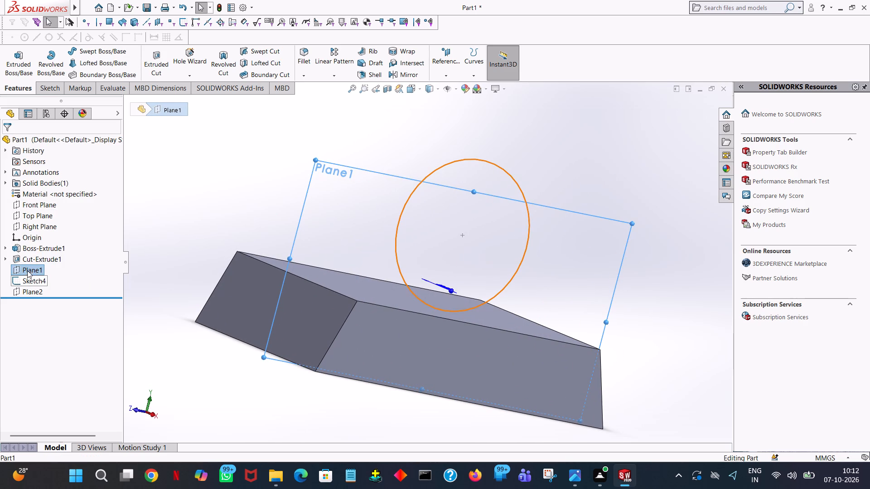
pyautogui.click(26, 266)
pyautogui.rightClick(25, 266)
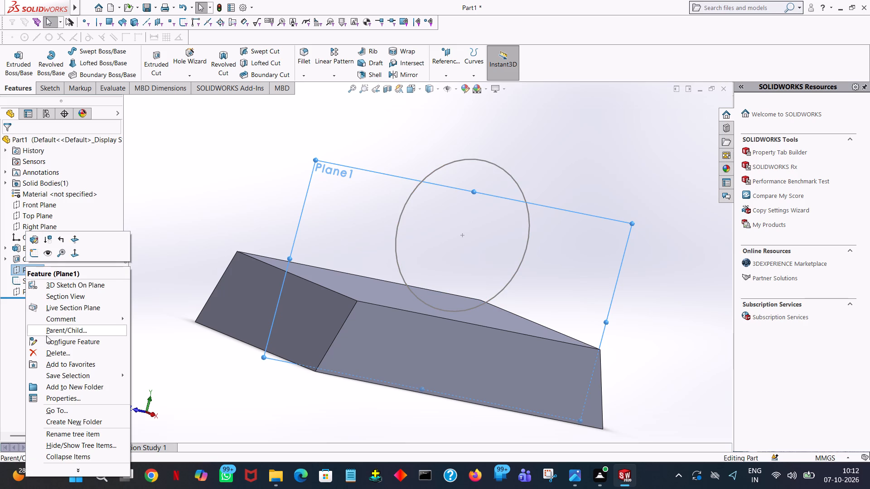
pyautogui.click(34, 255)
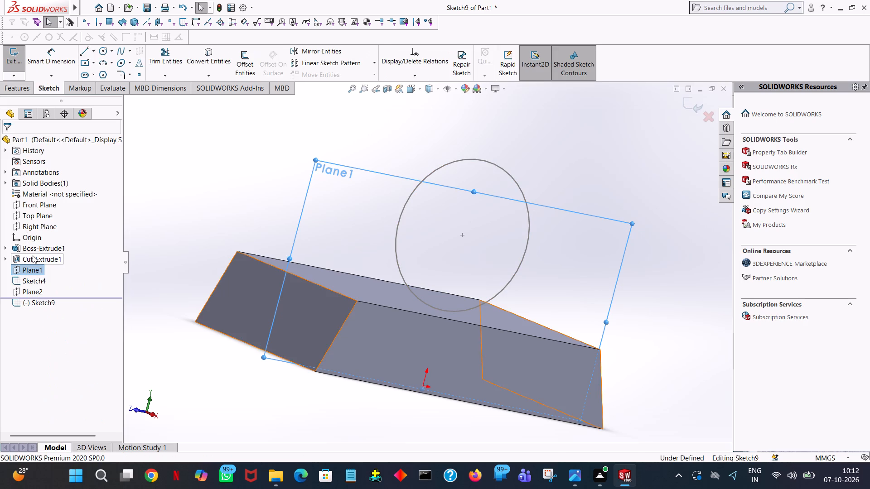
pyautogui.press('space')
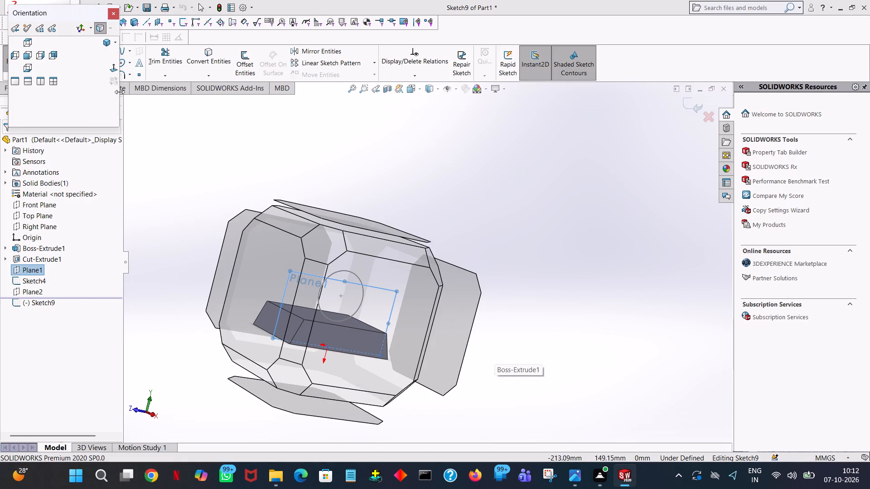
pyautogui.click(110, 71)
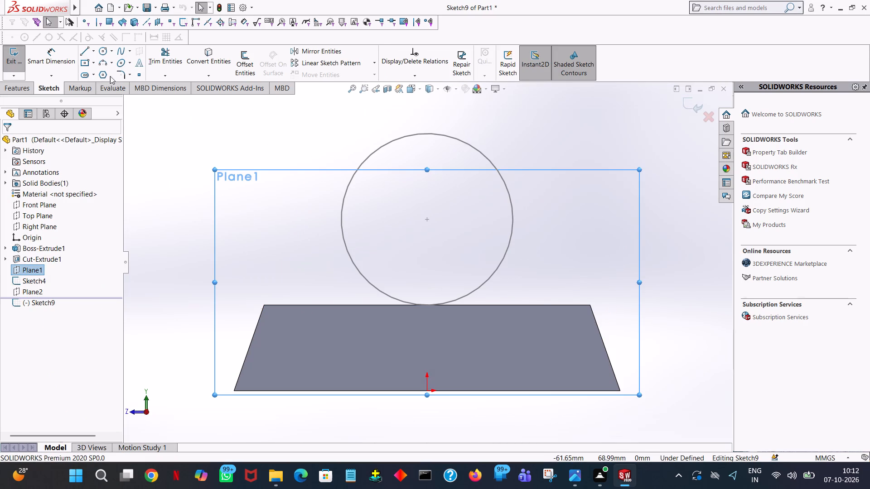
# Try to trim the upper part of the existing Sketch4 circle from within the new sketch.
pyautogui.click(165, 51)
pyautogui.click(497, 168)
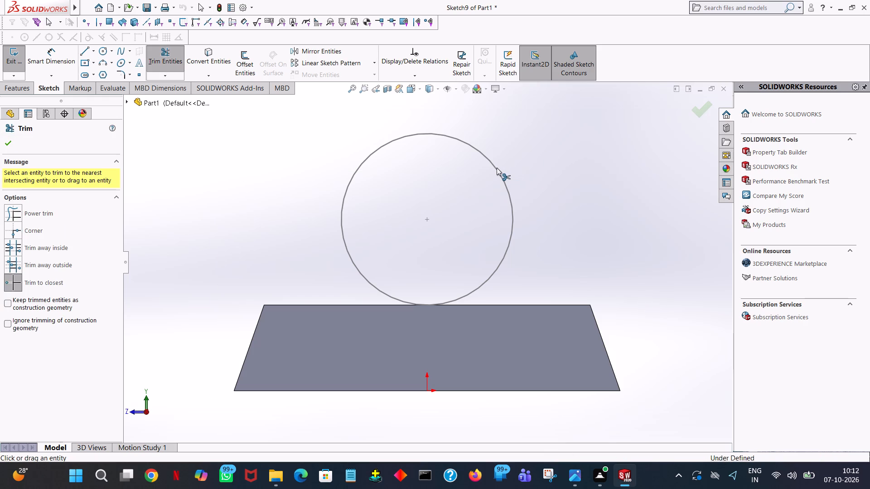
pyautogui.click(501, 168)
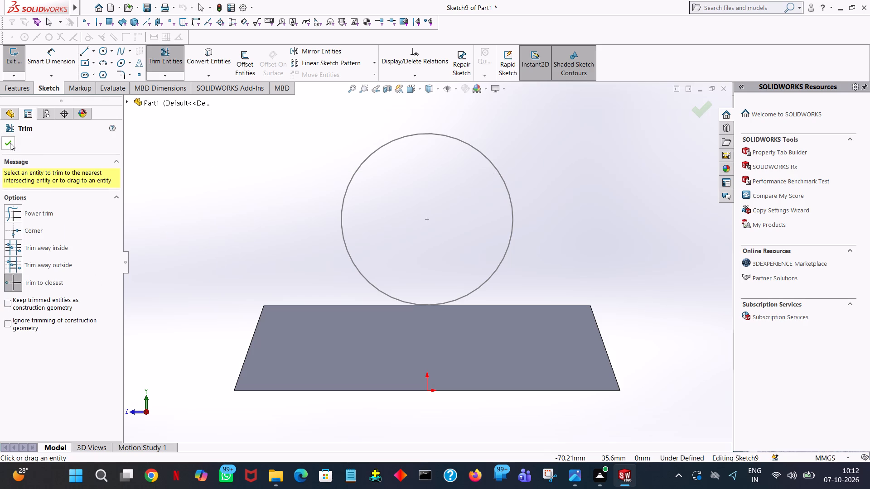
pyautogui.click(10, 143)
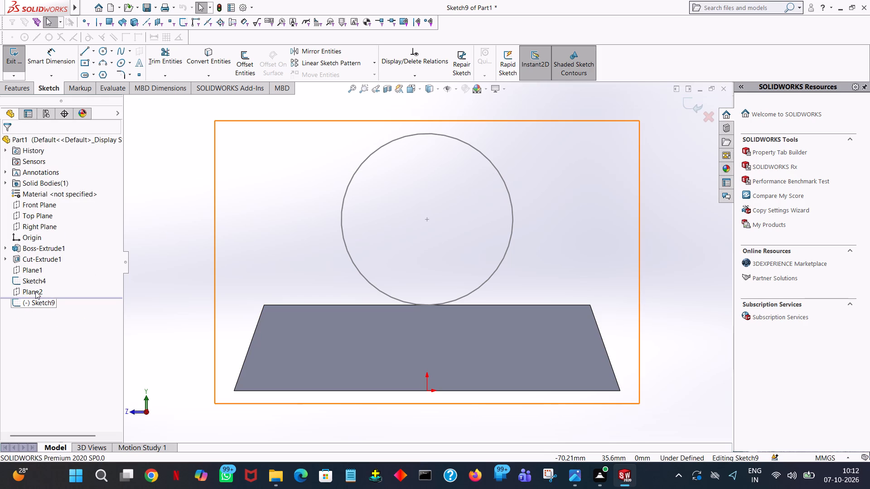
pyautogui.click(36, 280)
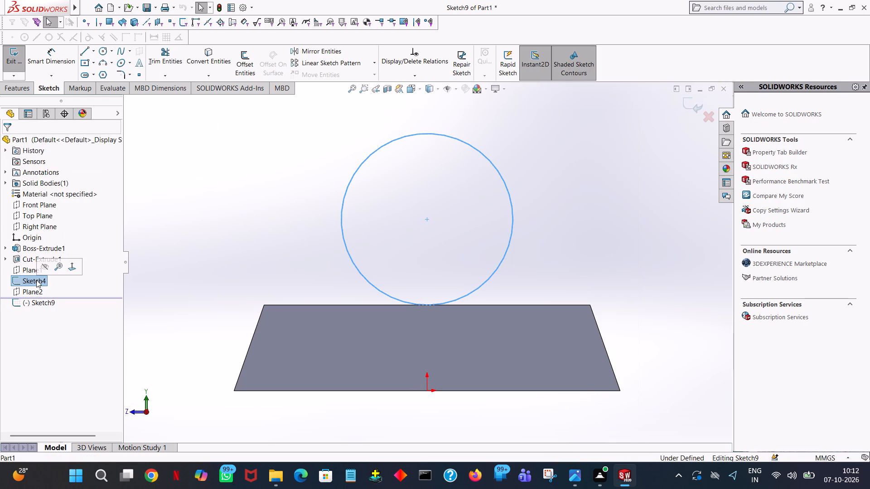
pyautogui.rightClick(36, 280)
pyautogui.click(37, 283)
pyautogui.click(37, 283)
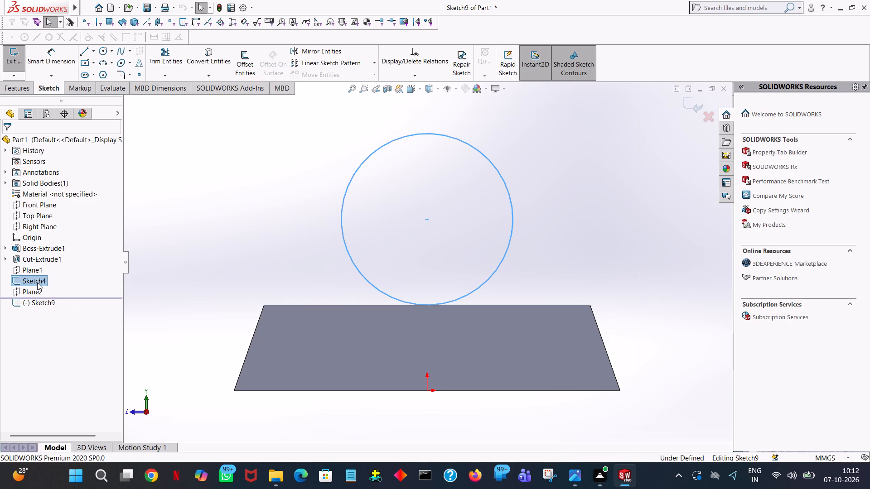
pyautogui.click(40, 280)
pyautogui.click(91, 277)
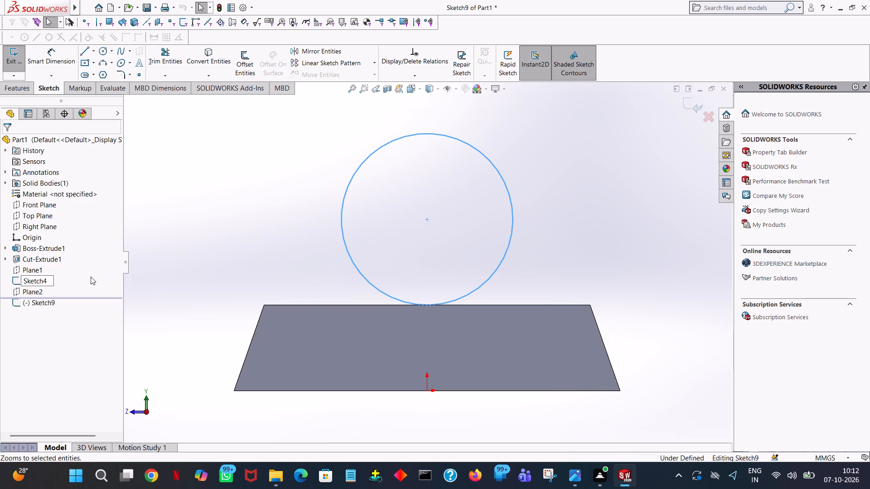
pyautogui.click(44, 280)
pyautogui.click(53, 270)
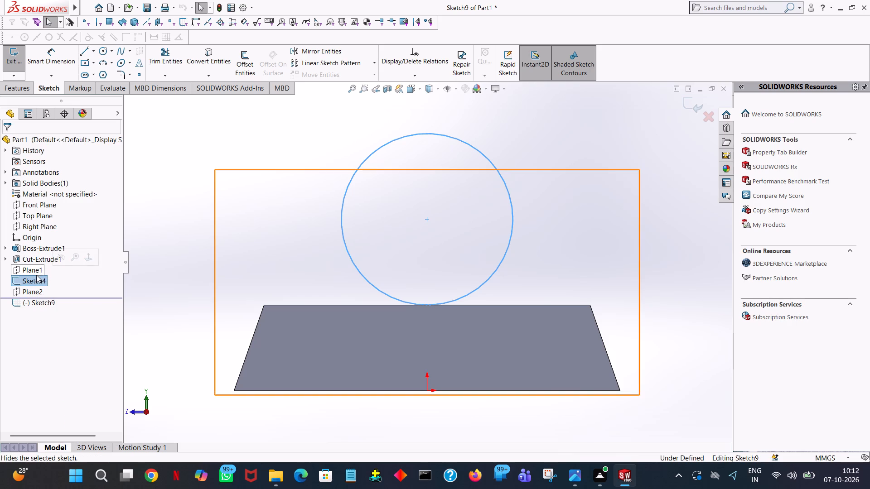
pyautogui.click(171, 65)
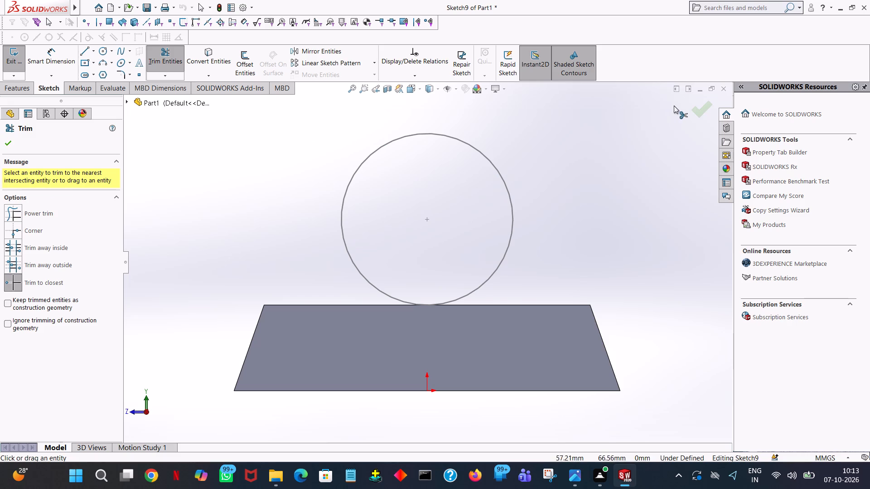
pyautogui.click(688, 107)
# Hide the circle sketch Sketch4.
pyautogui.click(34, 282)
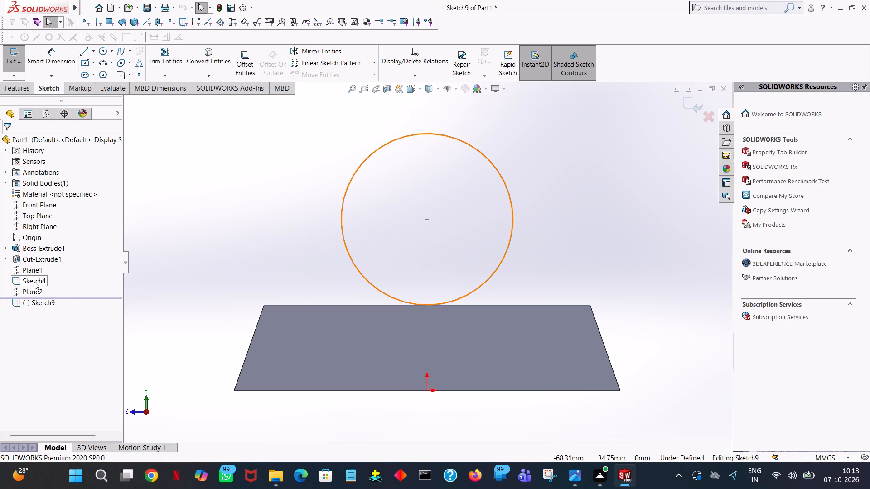
pyautogui.rightClick(34, 282)
pyautogui.click(42, 271)
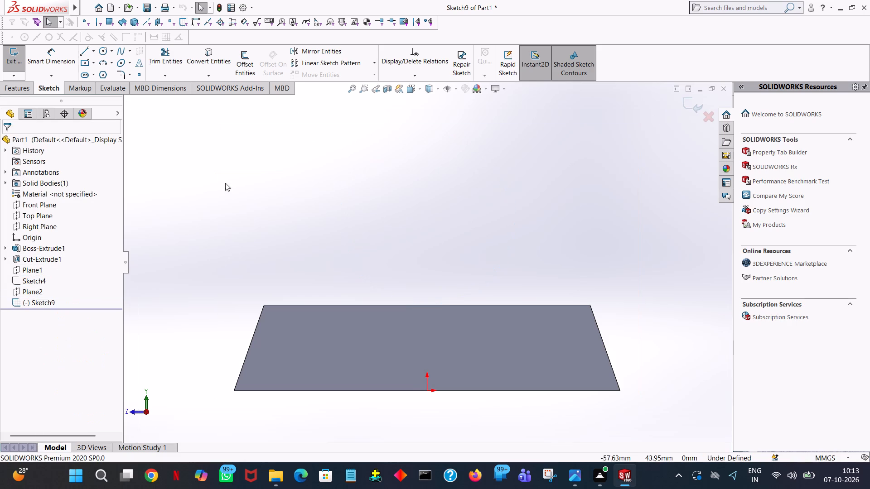
# Draw a vertical line upward from the origin and set its length to 50 mm.
pyautogui.click(82, 54)
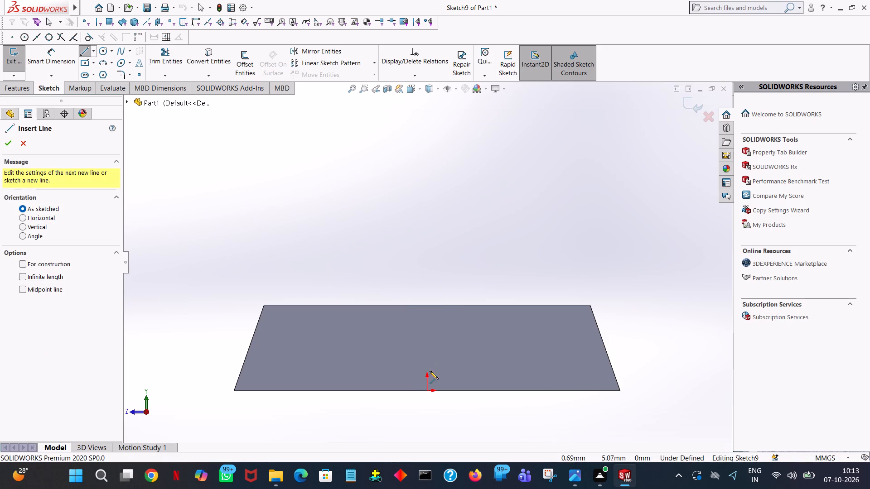
pyautogui.click(427, 391)
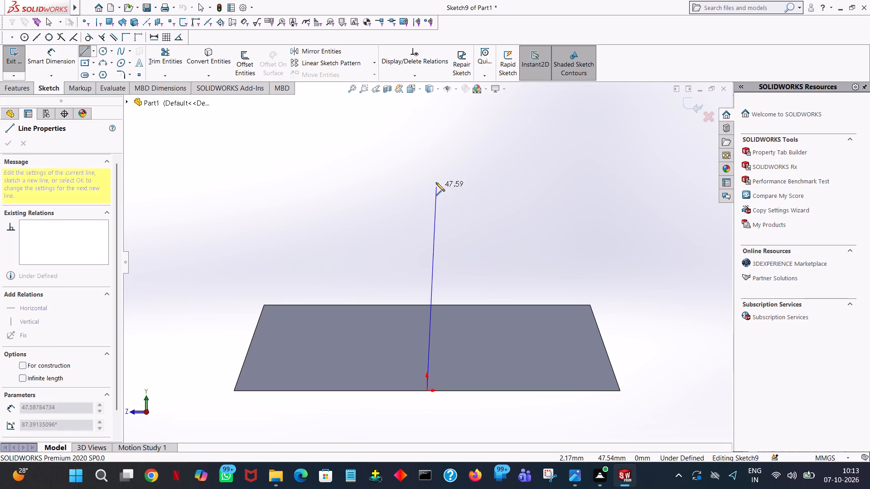
pyautogui.click(428, 173)
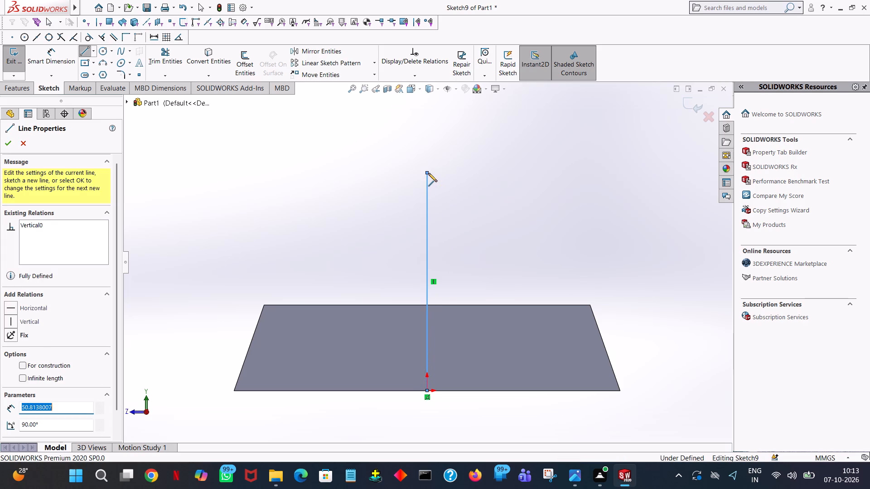
pyautogui.rightClick(427, 173)
pyautogui.click(453, 179)
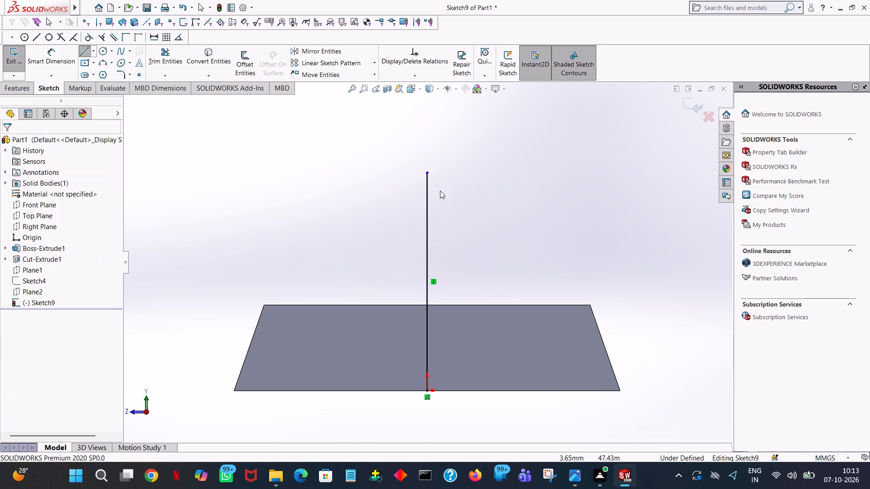
pyautogui.click(427, 210)
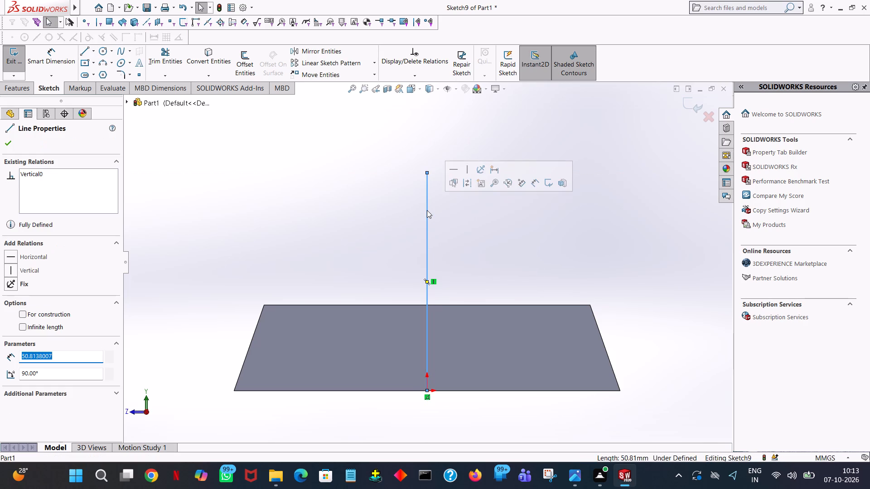
pyautogui.write('50')
pyautogui.press('Return')
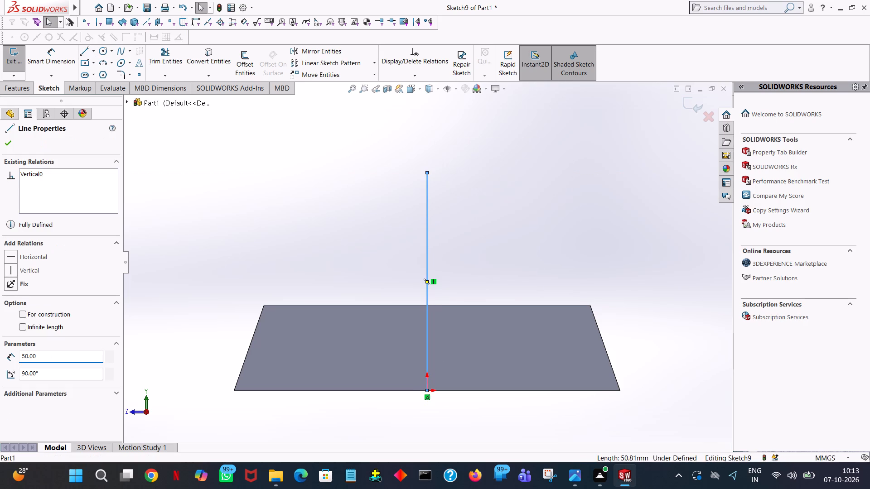
pyautogui.rightClick(427, 209)
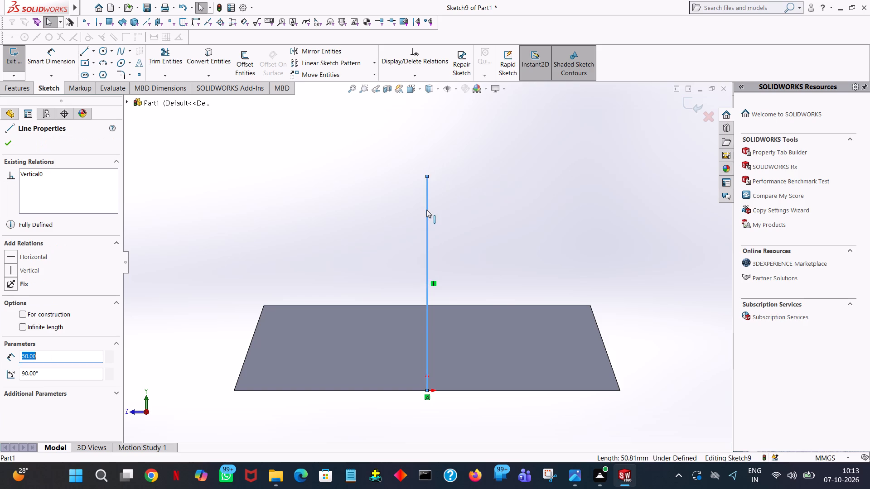
pyautogui.click(323, 187)
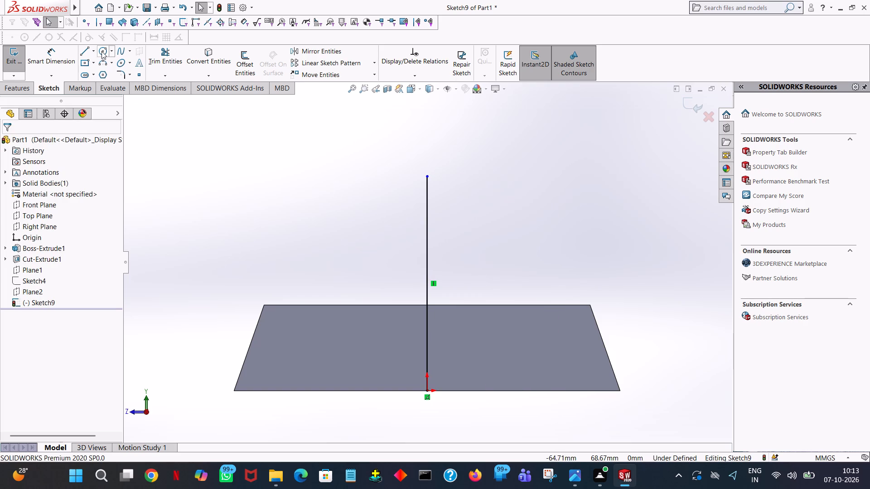
# Draw a circle centred on the upper endpoint of the vertical line and set its radius to 20 mm.
pyautogui.click(100, 51)
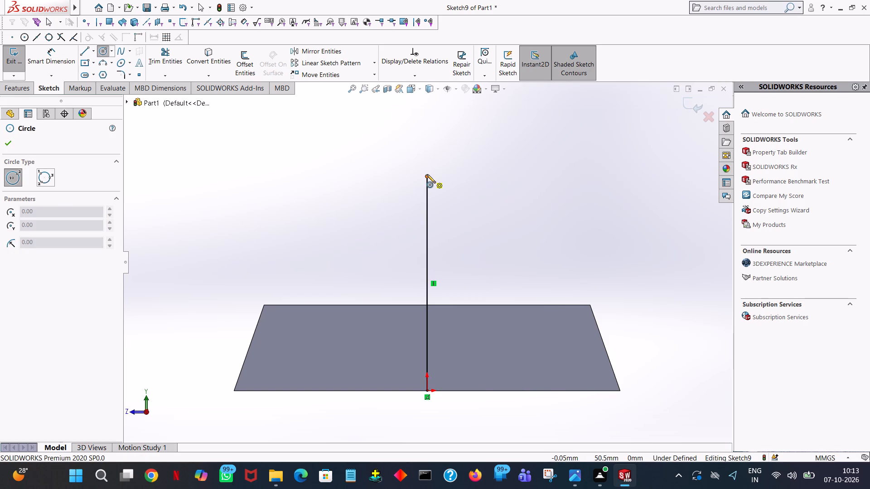
pyautogui.click(427, 177)
pyautogui.click(426, 254)
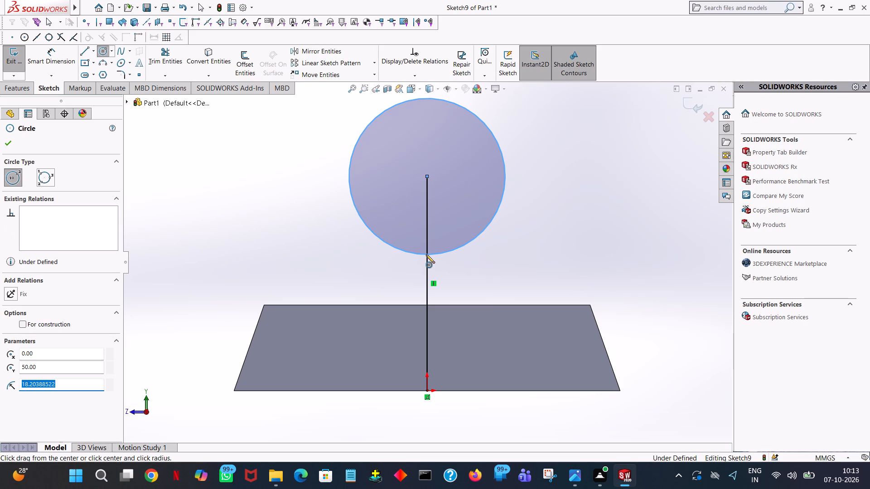
pyautogui.write('20')
pyautogui.press('Return')
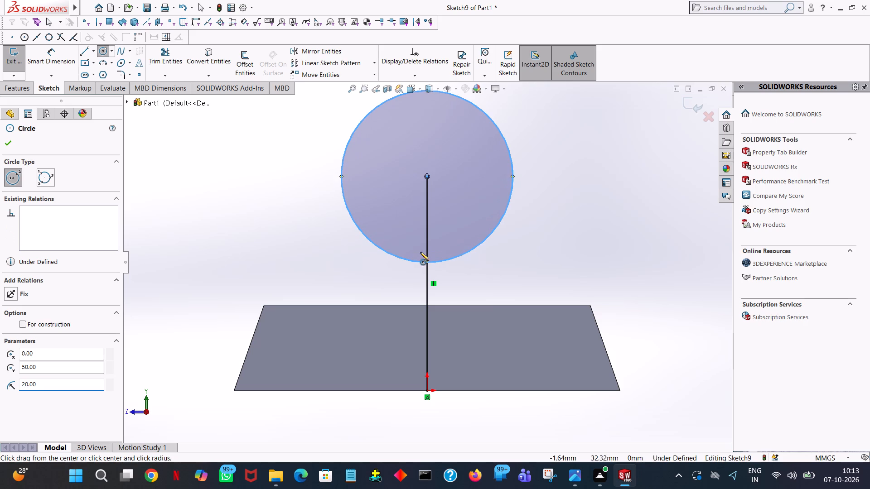
pyautogui.click(7, 141)
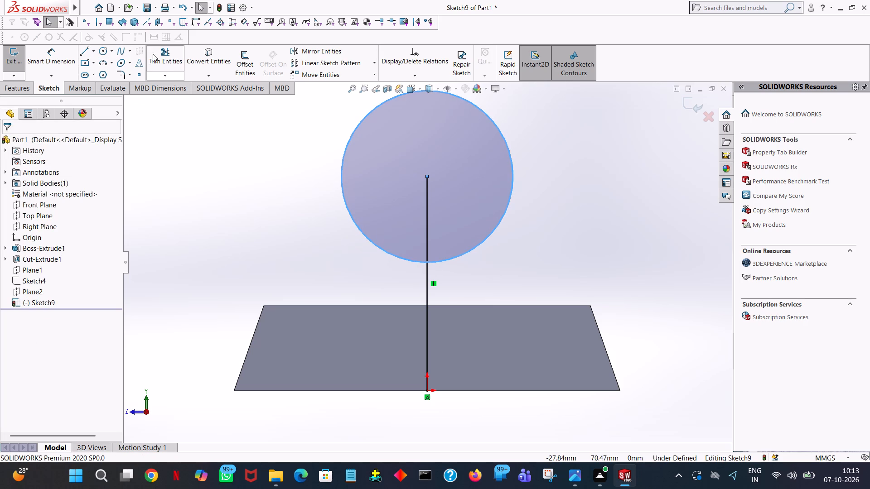
# Trim away the whole vertical line, inside and below the circle, leaving only the circle.
pyautogui.click(165, 59)
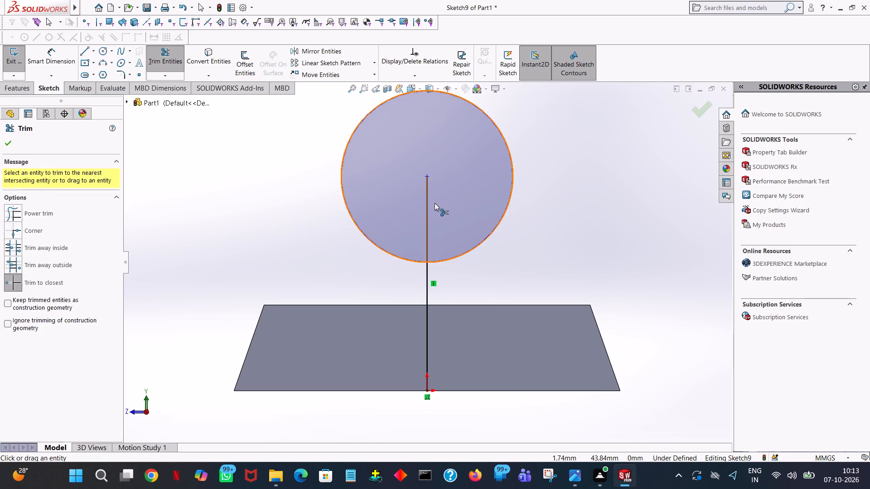
pyautogui.click(427, 201)
pyautogui.click(425, 292)
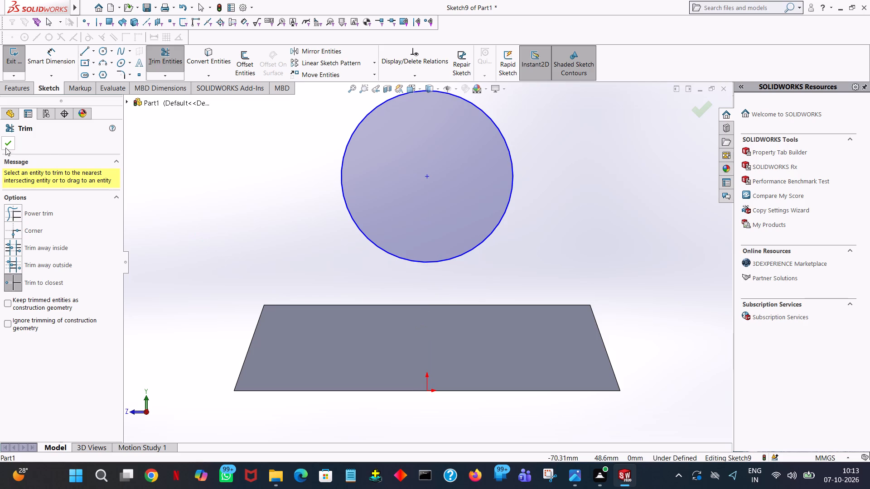
pyautogui.click(4, 147)
# Extrude the circle as a blind boss 44 mm deep in the reversed direction, over the base block.
pyautogui.moveTo(122, 187); pyautogui.dragTo(228, 283, button='middle')
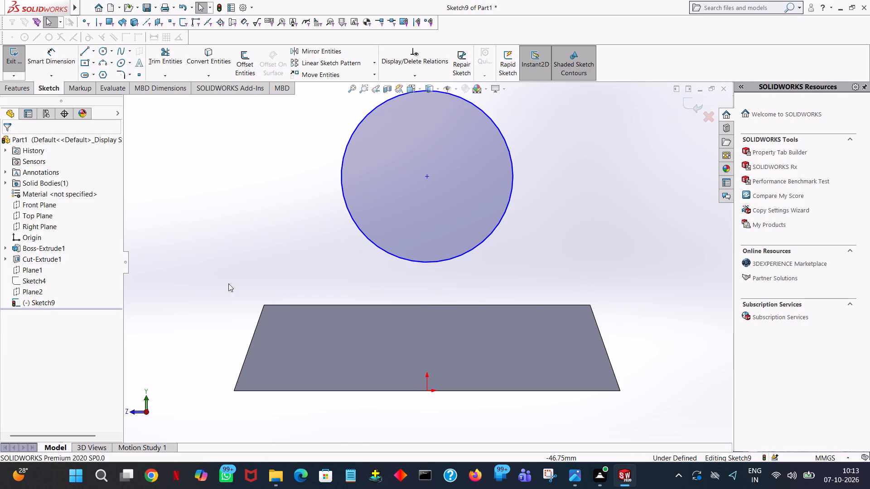
pyautogui.moveTo(228, 283); pyautogui.dragTo(229, 283, button='middle')
pyautogui.moveTo(262, 131); pyautogui.dragTo(320, 207, button='middle')
pyautogui.click(24, 93)
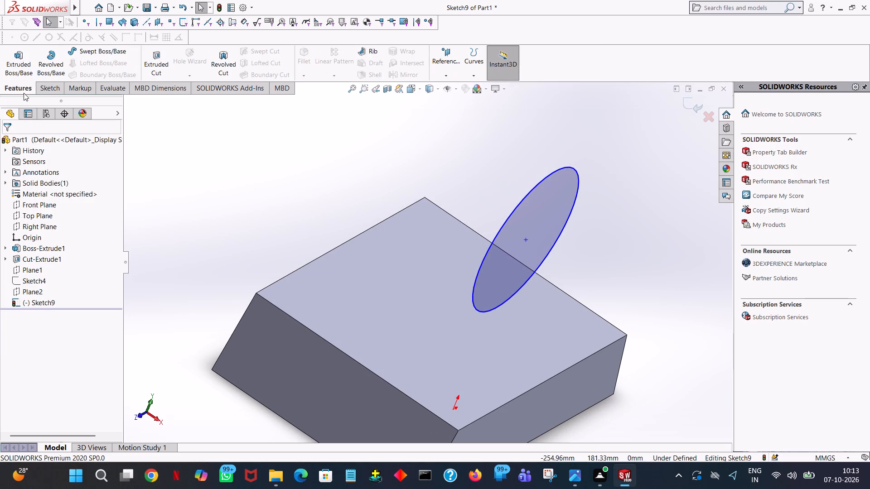
pyautogui.click(18, 55)
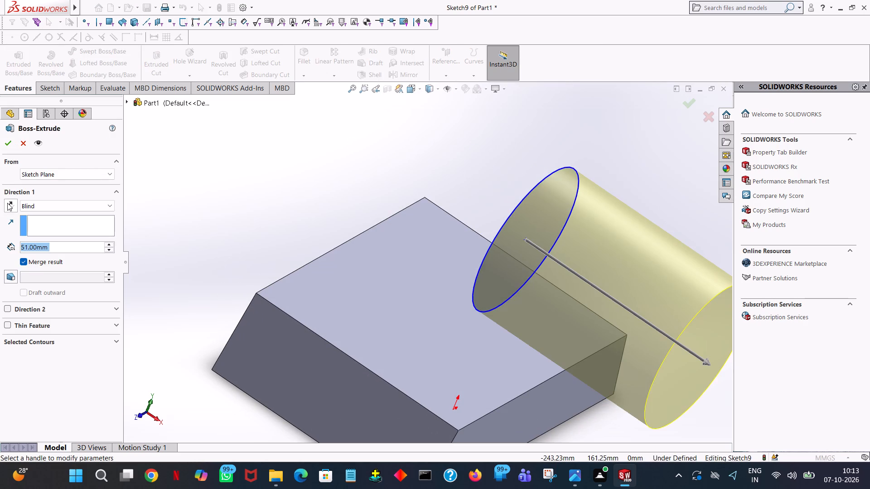
pyautogui.click(8, 203)
pyautogui.doubleClick(69, 248)
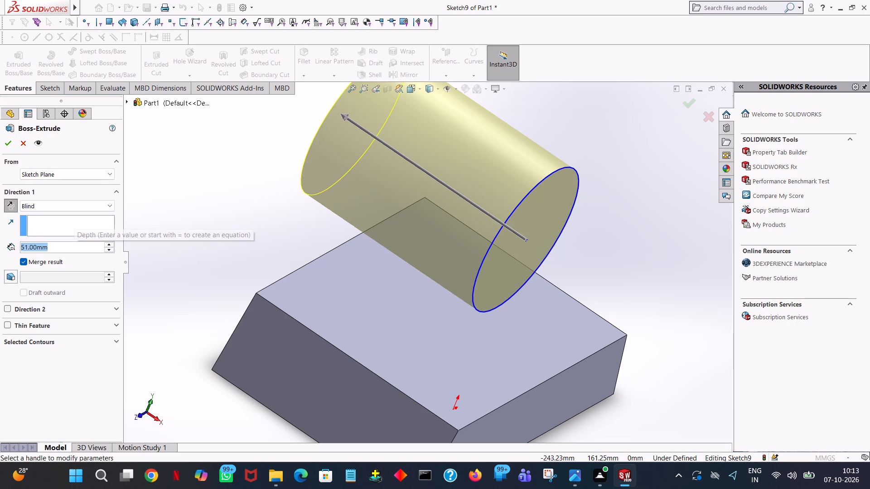
pyautogui.write('44')
pyautogui.press('Return')
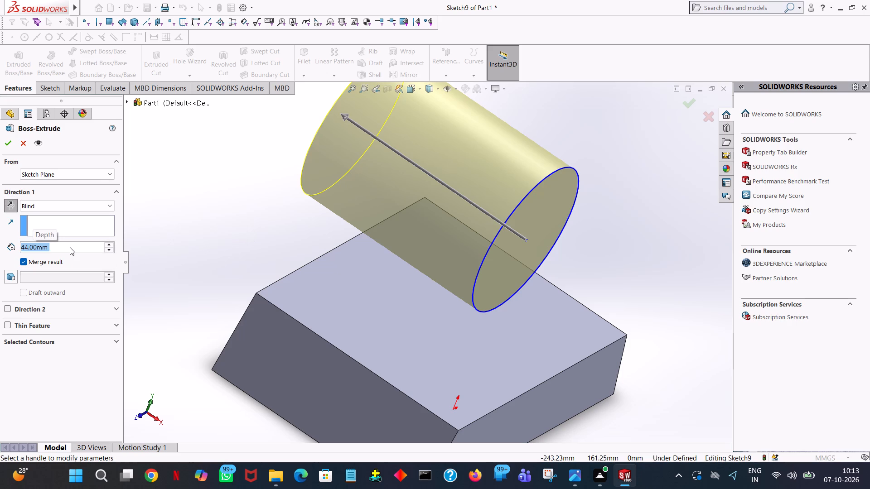
pyautogui.click(8, 148)
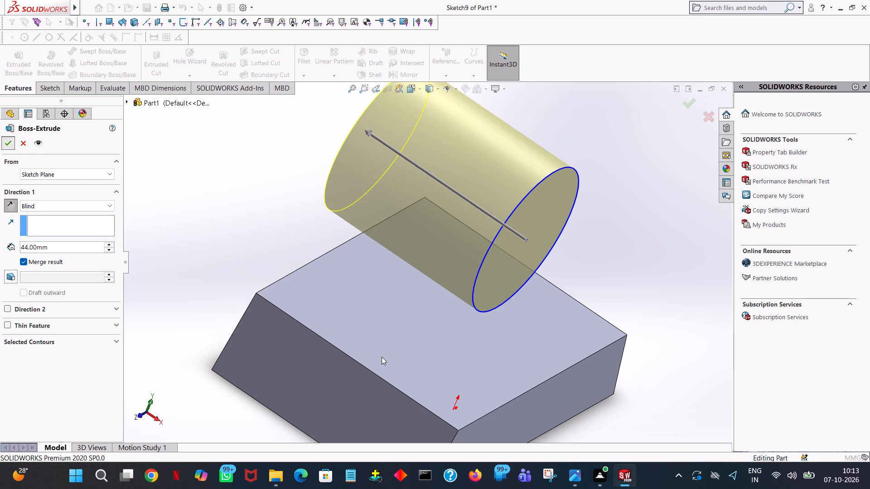
# Start a new sketch on Plane2 and view it normal to the sketch plane.
pyautogui.click(593, 254)
pyautogui.moveTo(594, 256); pyautogui.dragTo(561, 234, button='middle')
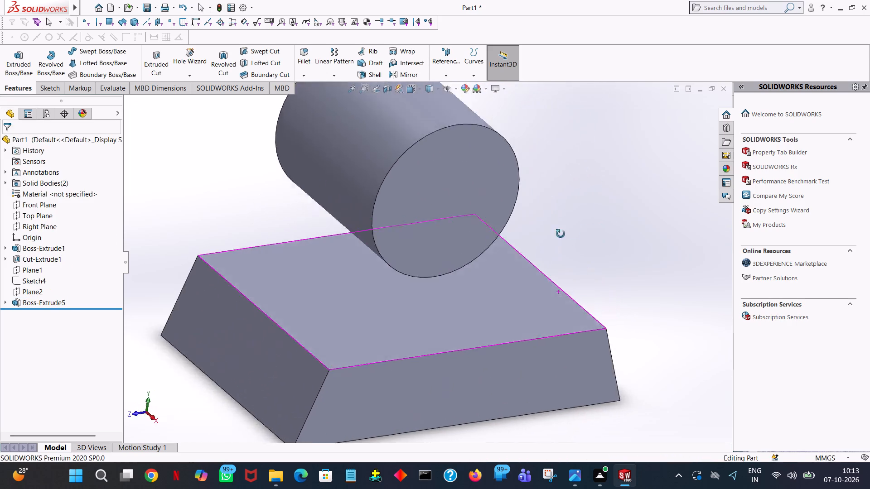
pyautogui.moveTo(561, 234); pyautogui.dragTo(539, 184, button='middle')
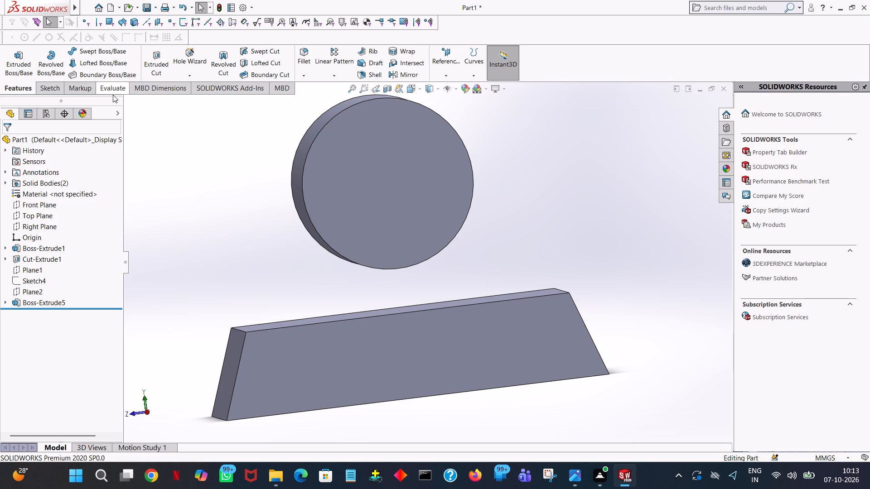
pyautogui.click(36, 291)
pyautogui.moveTo(164, 288); pyautogui.dragTo(248, 273, button='middle')
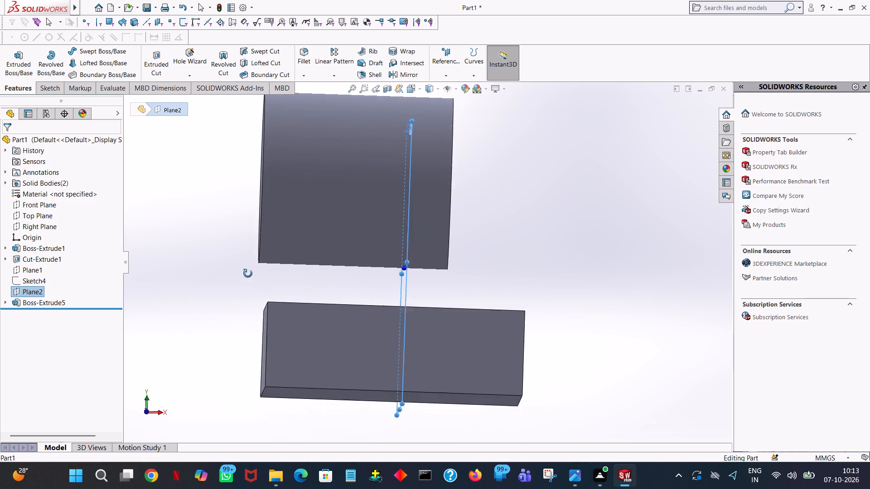
pyautogui.moveTo(248, 273); pyautogui.dragTo(243, 307, button='middle')
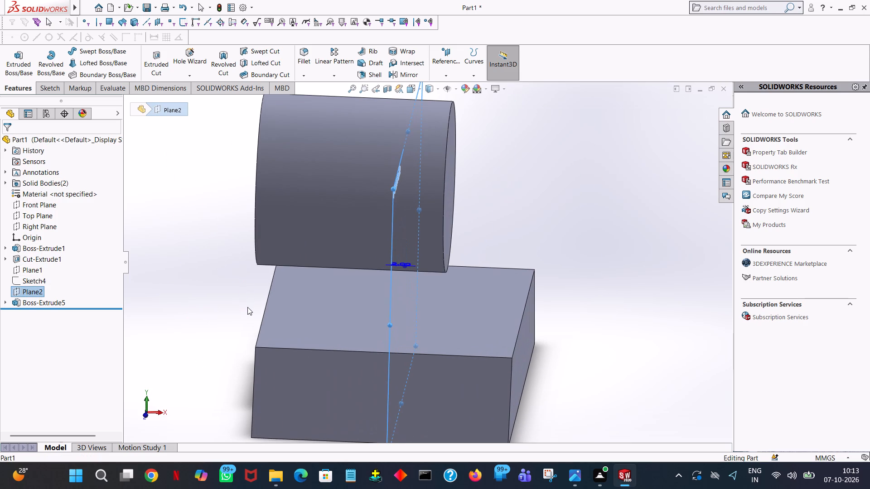
pyautogui.click(33, 289)
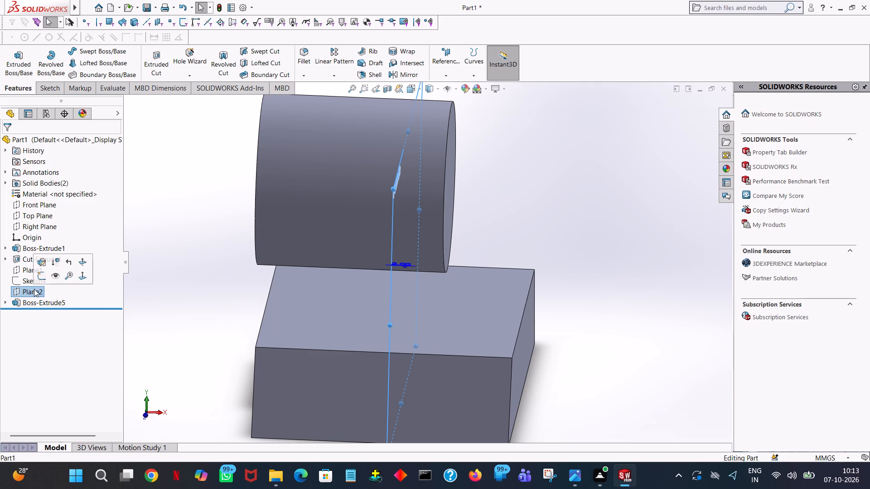
pyautogui.click(39, 279)
pyautogui.press('space')
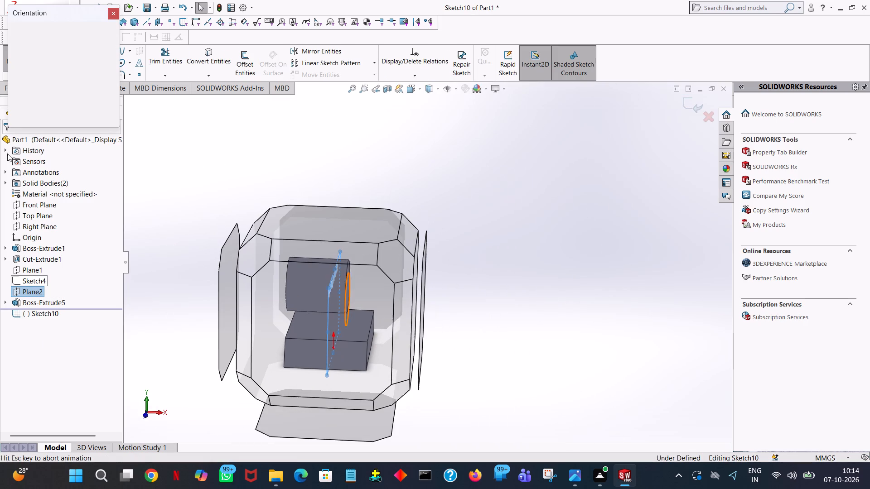
pyautogui.click(115, 66)
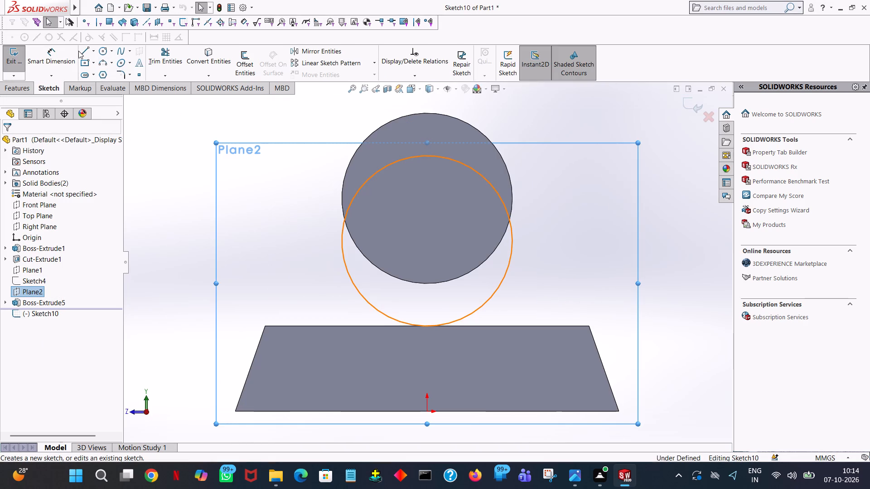
# Draw a horizontal line from the midpoint of the base block's top edge toward the +Z side, 25 mm long.
pyautogui.click(79, 51)
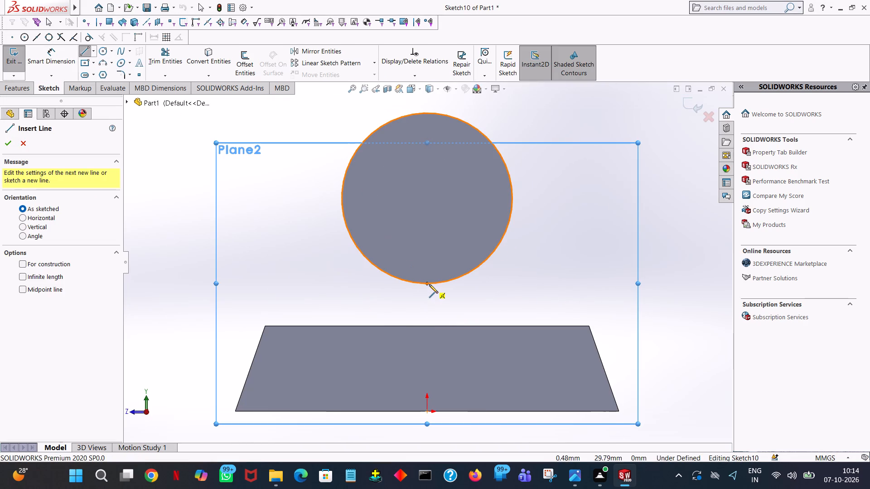
pyautogui.click(426, 325)
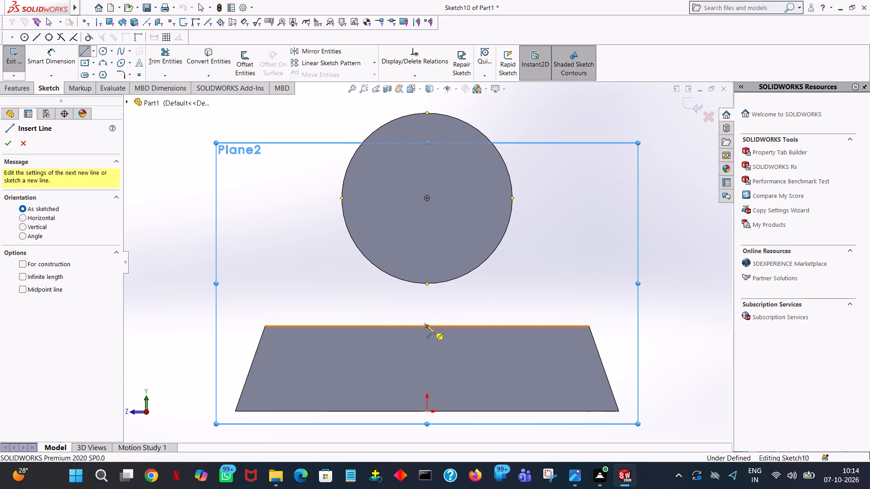
pyautogui.click(298, 325)
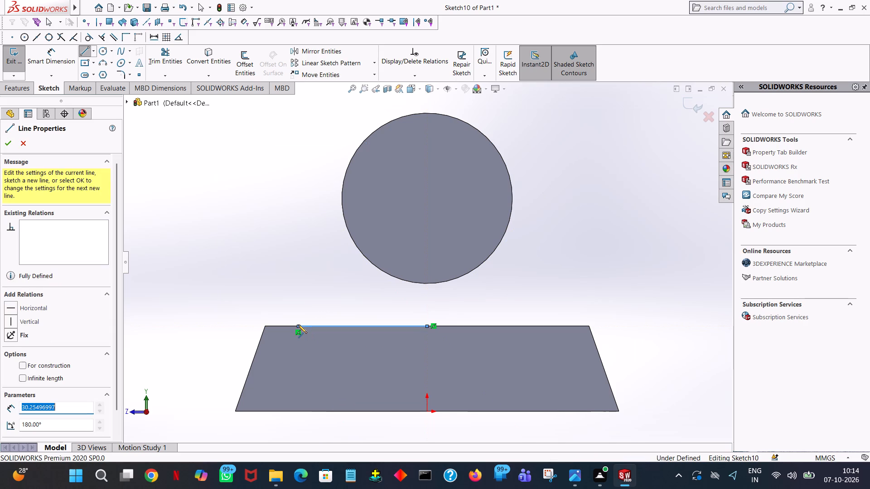
pyautogui.write('25')
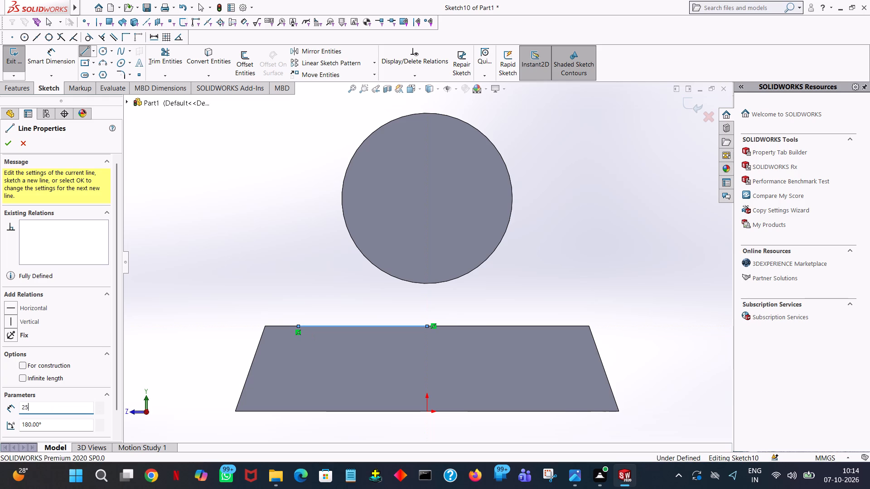
pyautogui.press('Return')
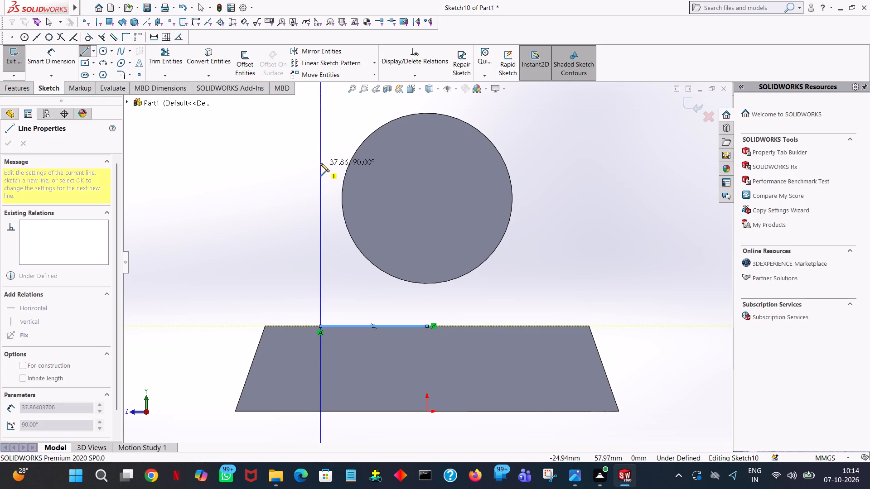
# Draw a vertical line upward from the outer end of the horizontal line and set its length to 38 mm.
pyautogui.click(320, 159)
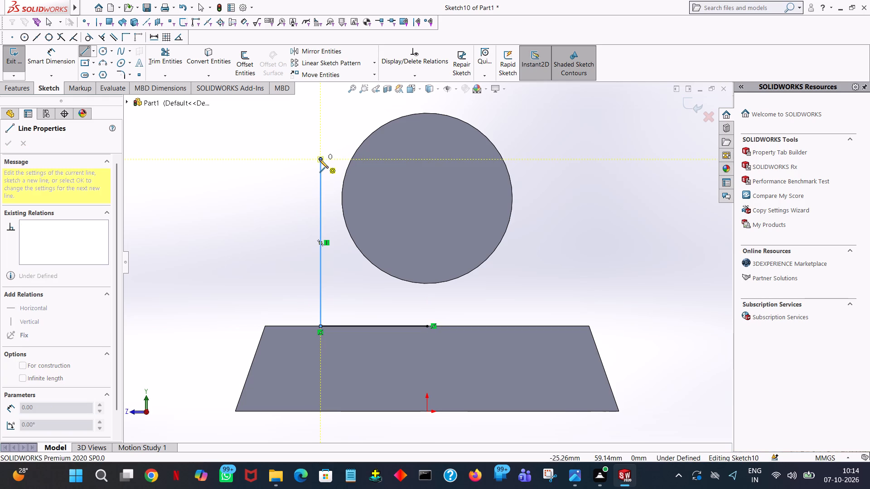
pyautogui.rightClick(318, 159)
pyautogui.click(338, 162)
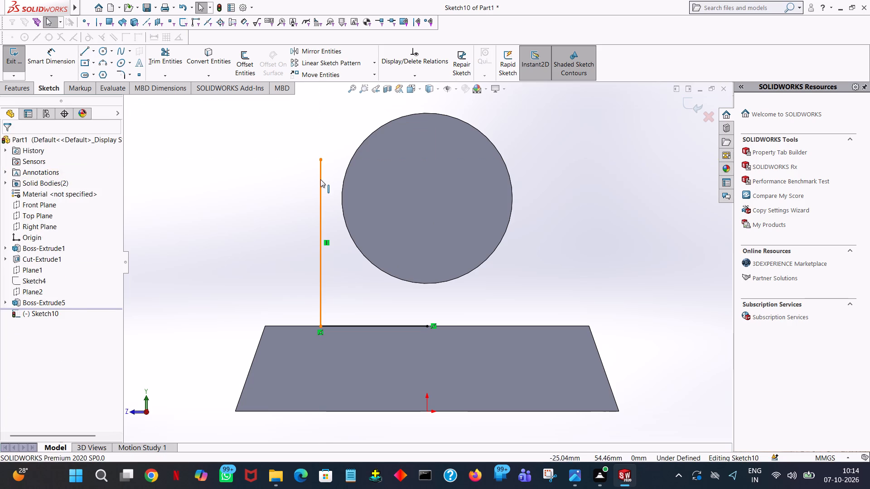
pyautogui.click(320, 180)
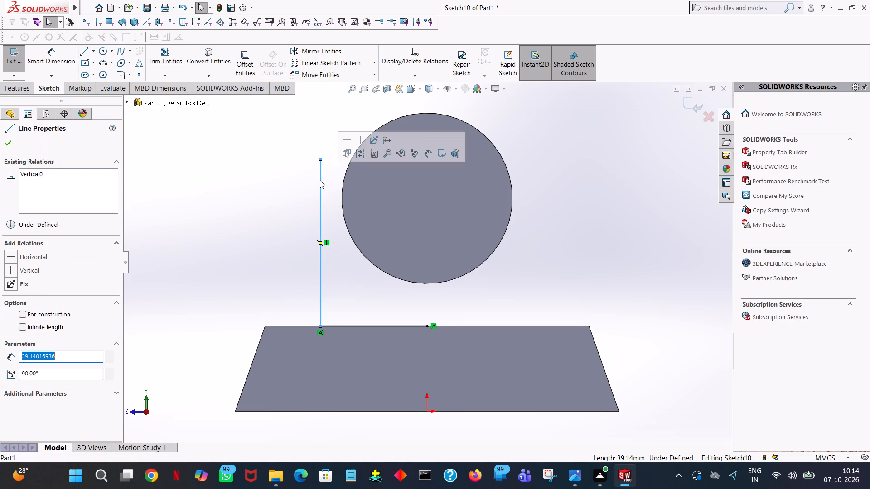
pyautogui.write('38')
pyautogui.press('Return')
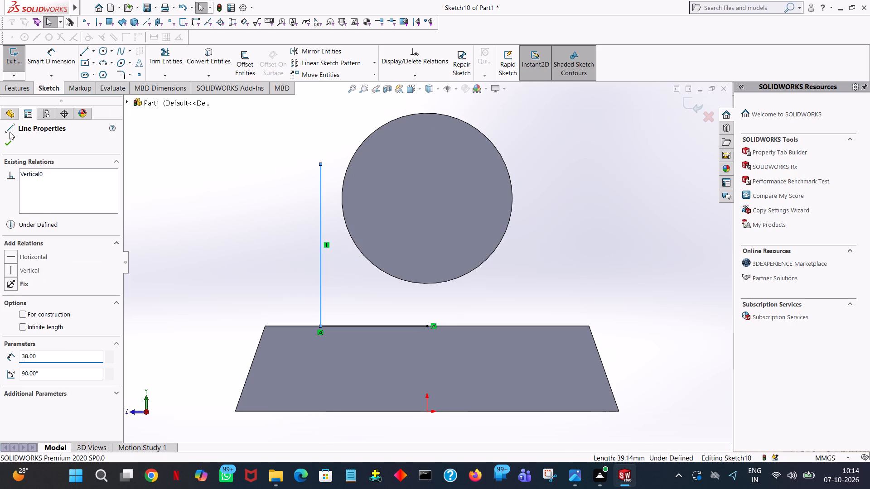
pyautogui.click(5, 144)
# Draw a short horizontal line from the top of the vertical line to the cylinder's circular edge.
pyautogui.click(83, 51)
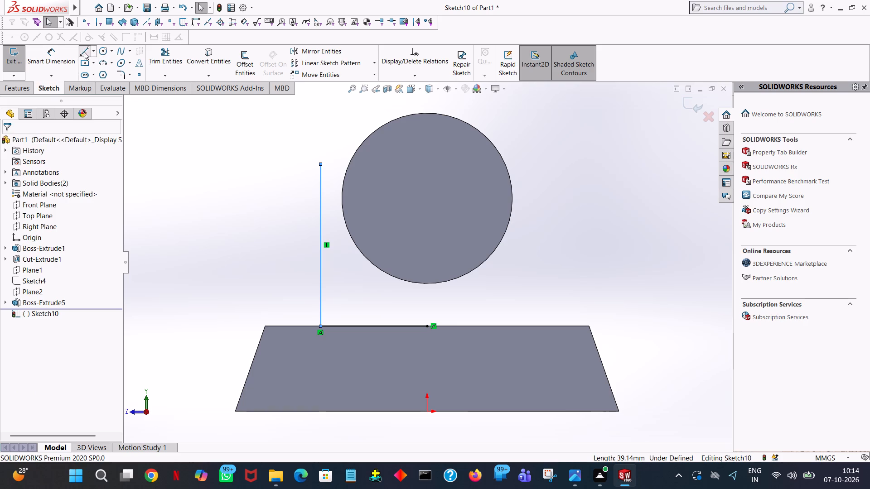
pyautogui.click(319, 163)
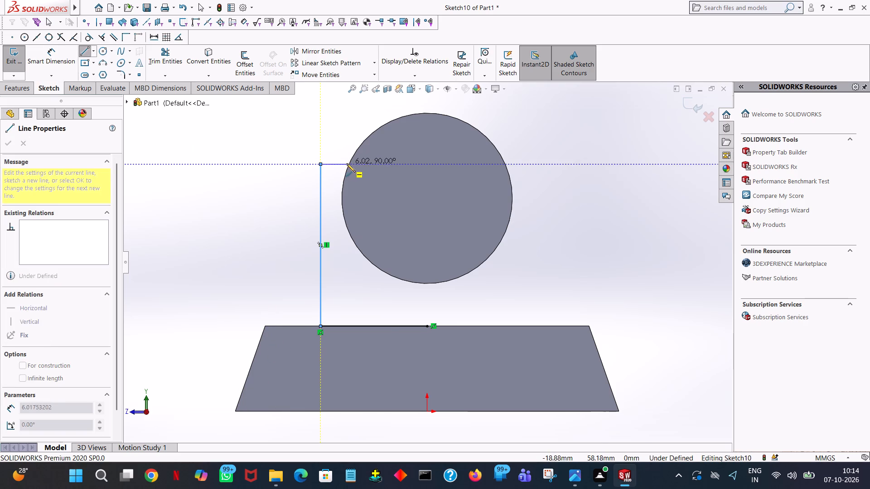
pyautogui.click(349, 164)
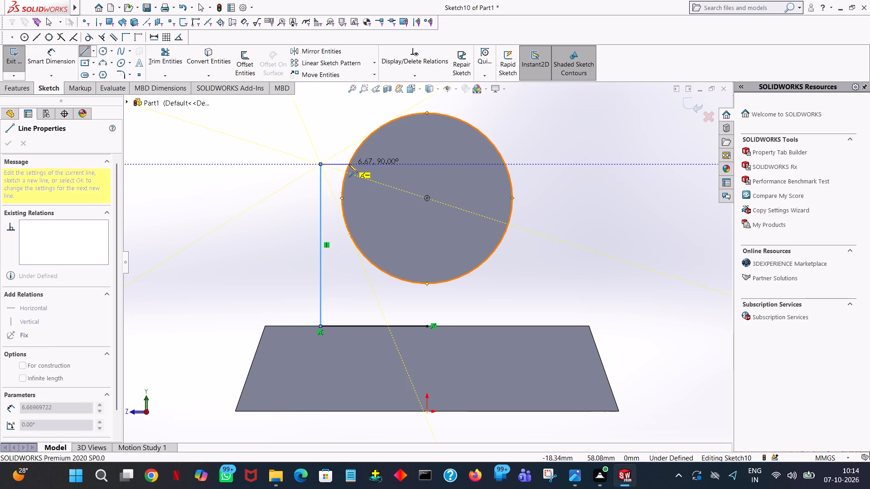
pyautogui.rightClick(349, 164)
pyautogui.click(363, 169)
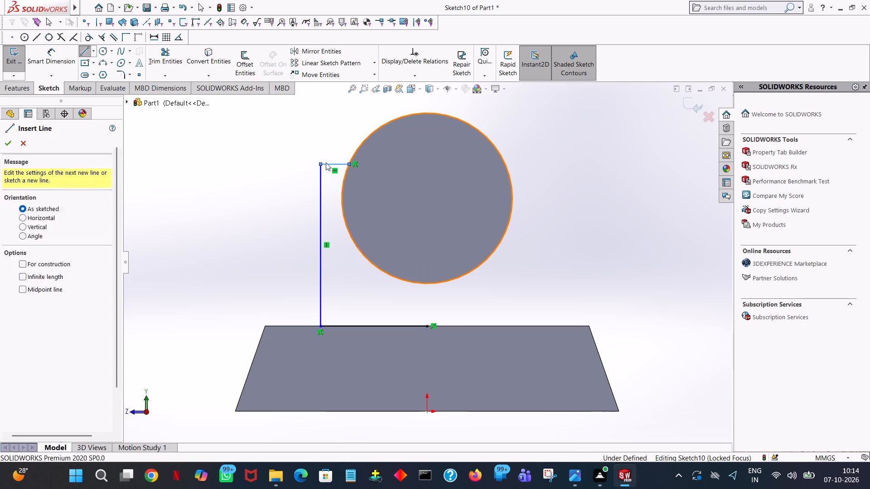
# Draw a slanted line from the base block's upper +Z corner to the top of the vertical line.
pyautogui.click(87, 48)
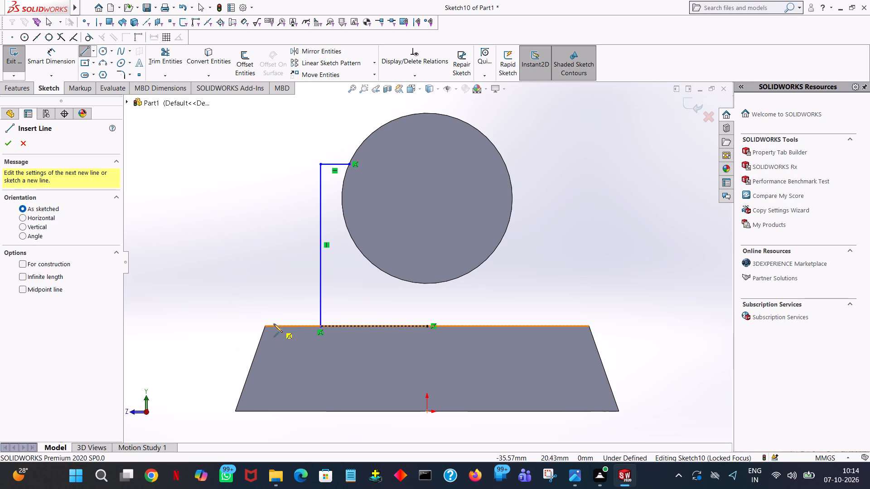
pyautogui.click(266, 326)
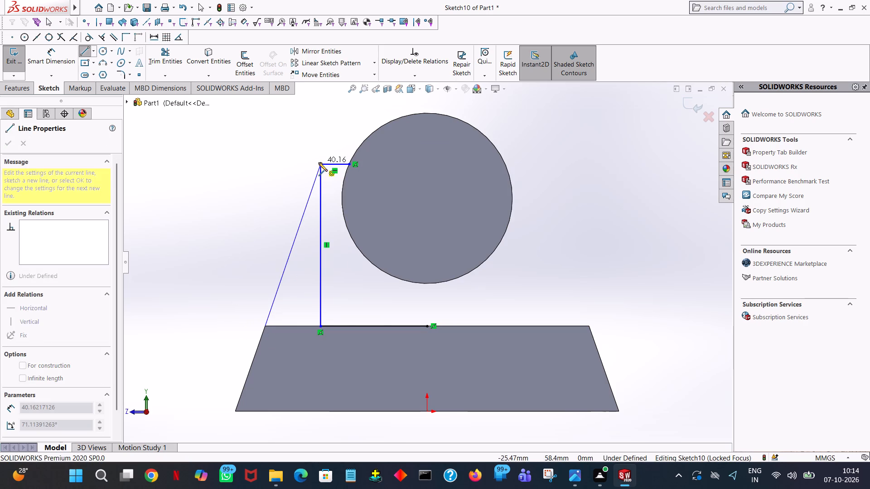
pyautogui.click(319, 163)
pyautogui.rightClick(319, 163)
pyautogui.click(336, 168)
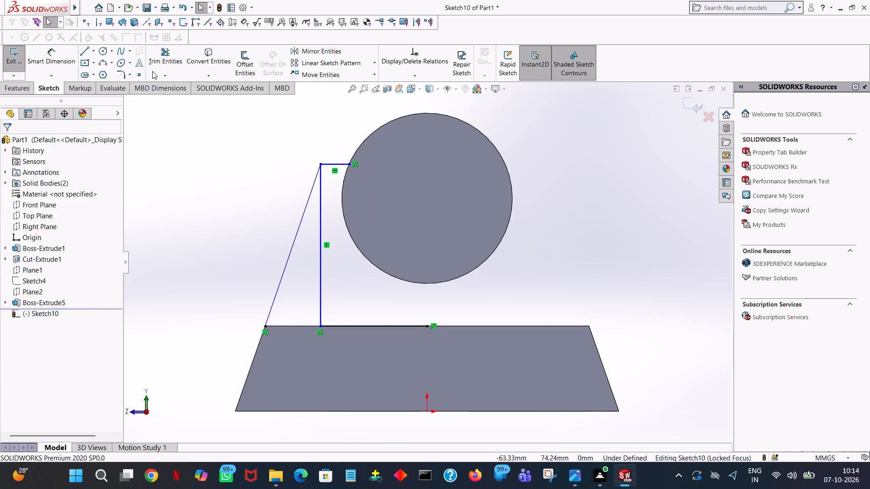
# Trim away the 38 mm vertical line beside the cylinder.
pyautogui.click(151, 62)
pyautogui.click(319, 258)
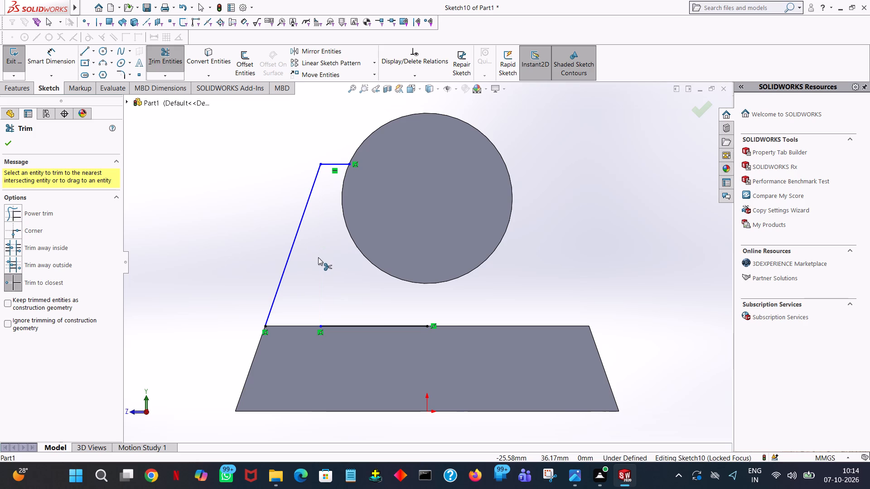
# Draw a vertical line from the midpoint of the block's top edge up to the lowest point of the cylinder's edge.
pyautogui.click(82, 55)
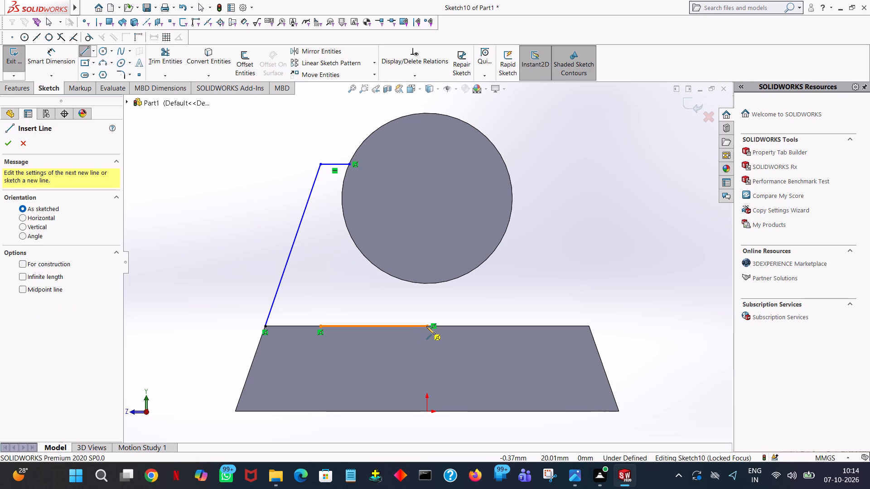
pyautogui.click(426, 326)
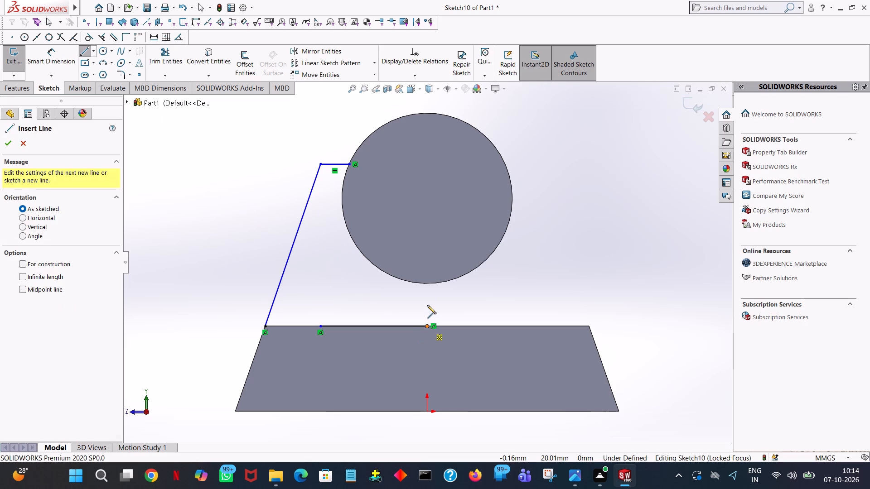
pyautogui.click(428, 283)
pyautogui.rightClick(428, 283)
pyautogui.click(445, 286)
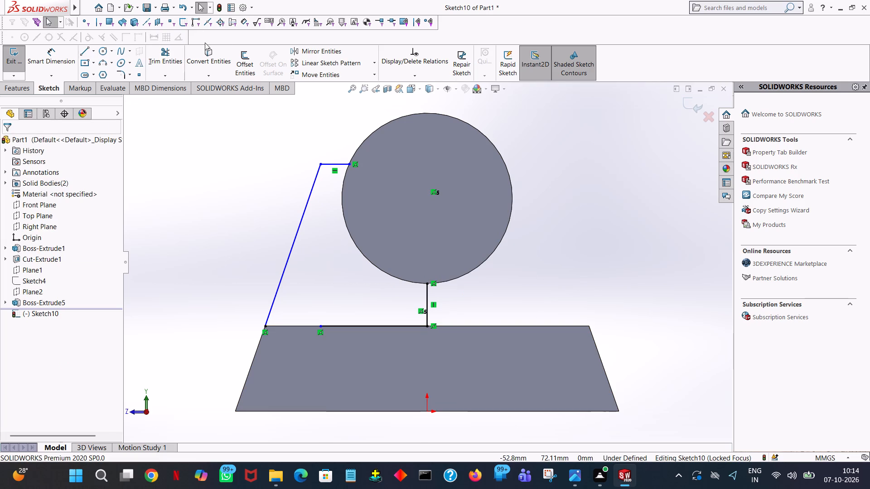
# Draw a 20 mm radius circle centred on the cylinder's centre and matching its outer edge.
pyautogui.click(104, 50)
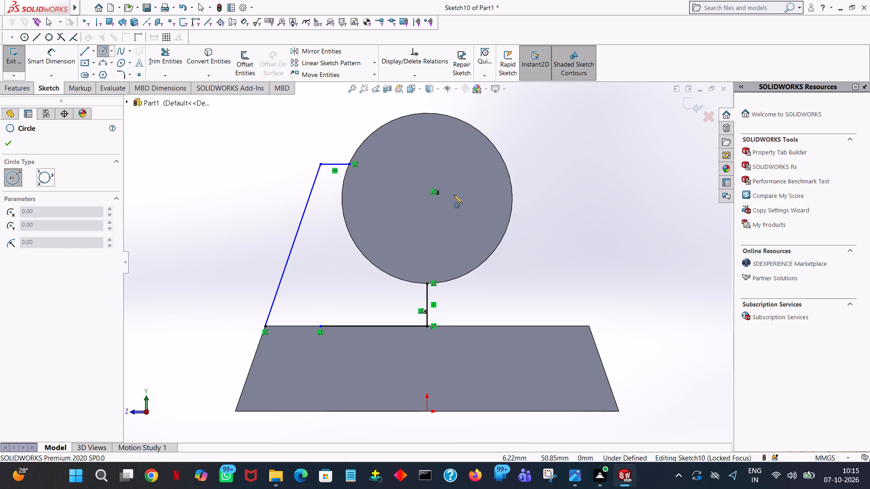
pyautogui.keyDown('ctrl'); pyautogui.scroll(-7, 439, 195); pyautogui.keyUp('ctrl')
pyautogui.keyDown('ctrl'); pyautogui.scroll(-5, 394, 265); pyautogui.keyUp('ctrl')
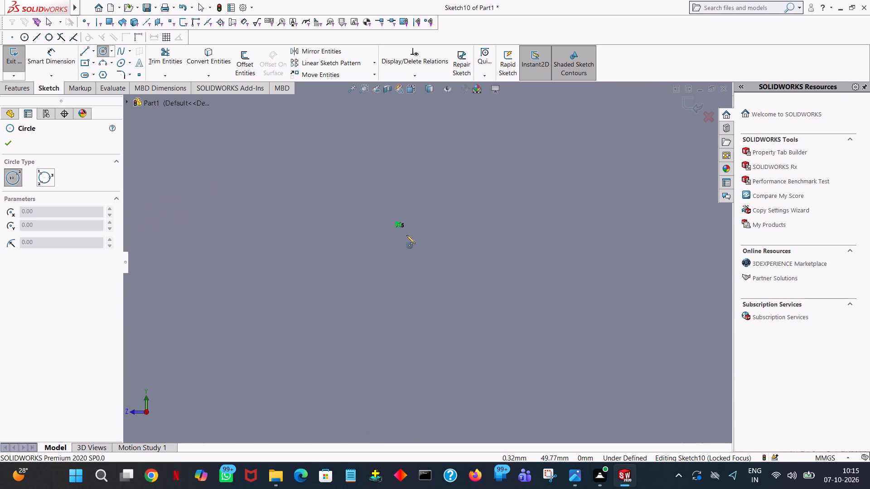
pyautogui.keyDown('ctrl'); pyautogui.scroll(10, 408, 226); pyautogui.keyUp('ctrl')
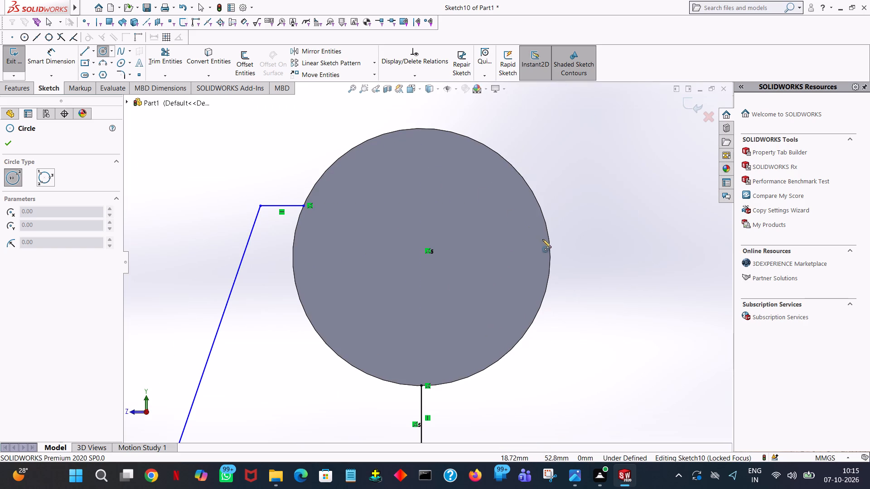
pyautogui.click(420, 256)
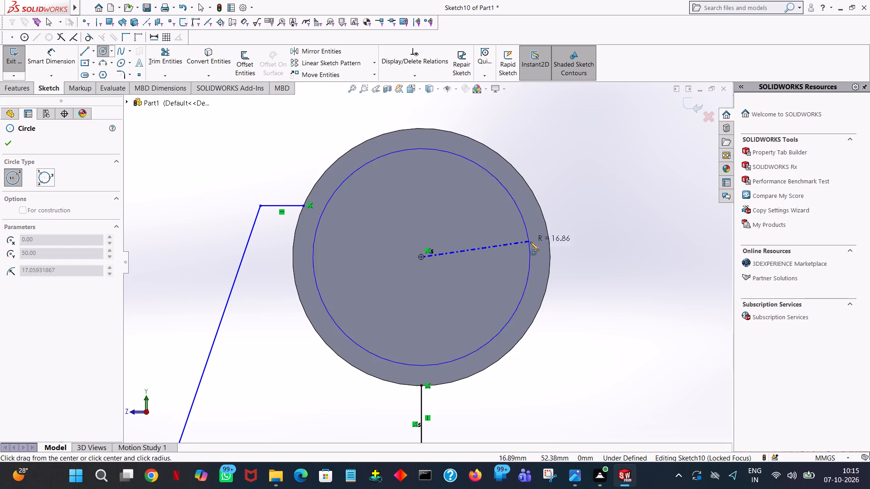
pyautogui.click(552, 253)
pyautogui.rightClick(552, 253)
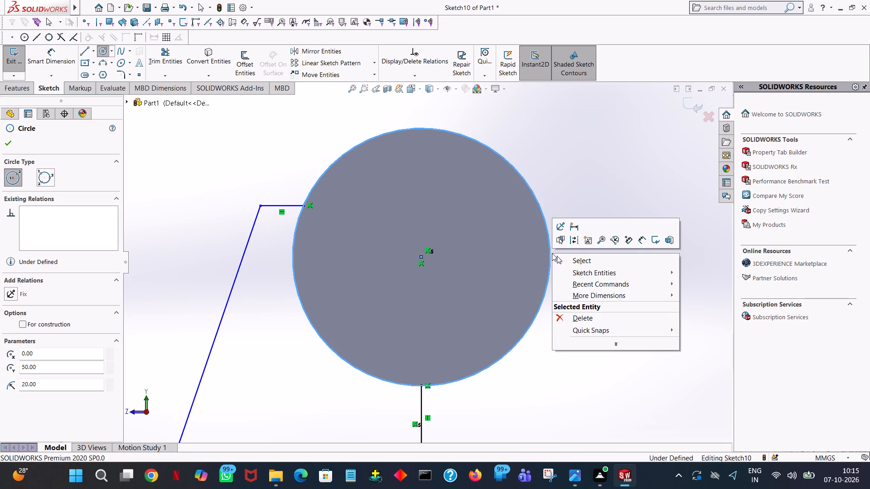
pyautogui.click(570, 259)
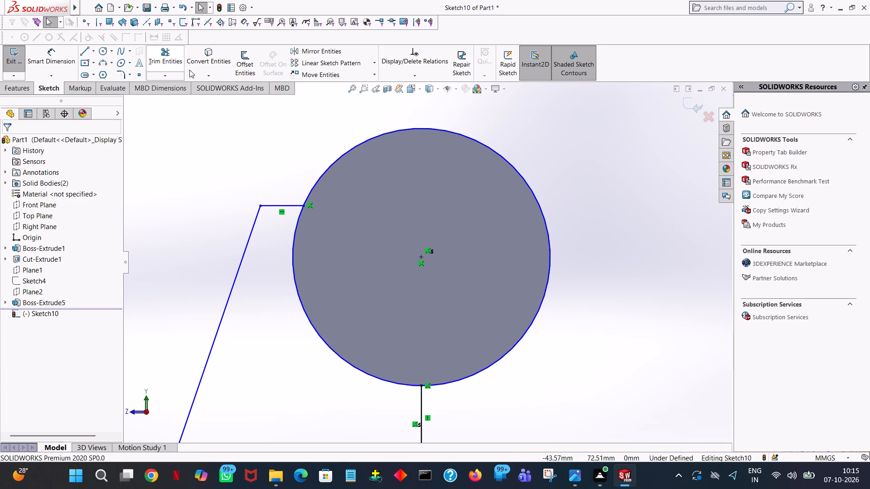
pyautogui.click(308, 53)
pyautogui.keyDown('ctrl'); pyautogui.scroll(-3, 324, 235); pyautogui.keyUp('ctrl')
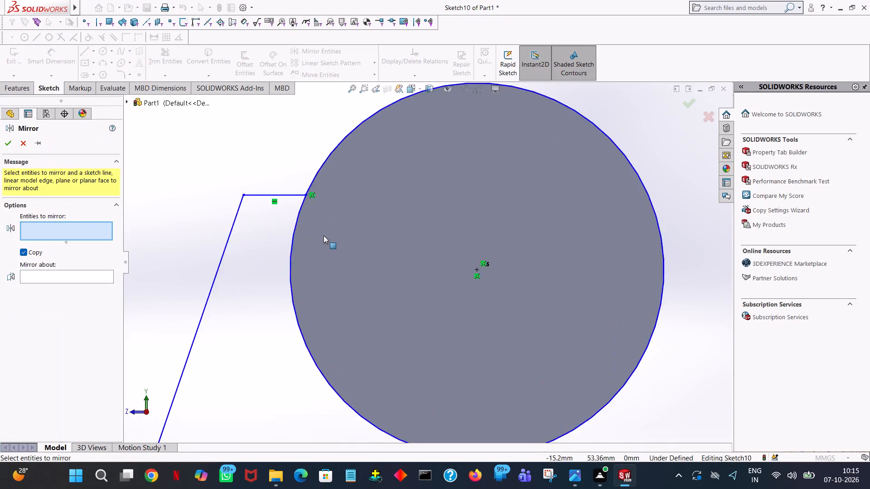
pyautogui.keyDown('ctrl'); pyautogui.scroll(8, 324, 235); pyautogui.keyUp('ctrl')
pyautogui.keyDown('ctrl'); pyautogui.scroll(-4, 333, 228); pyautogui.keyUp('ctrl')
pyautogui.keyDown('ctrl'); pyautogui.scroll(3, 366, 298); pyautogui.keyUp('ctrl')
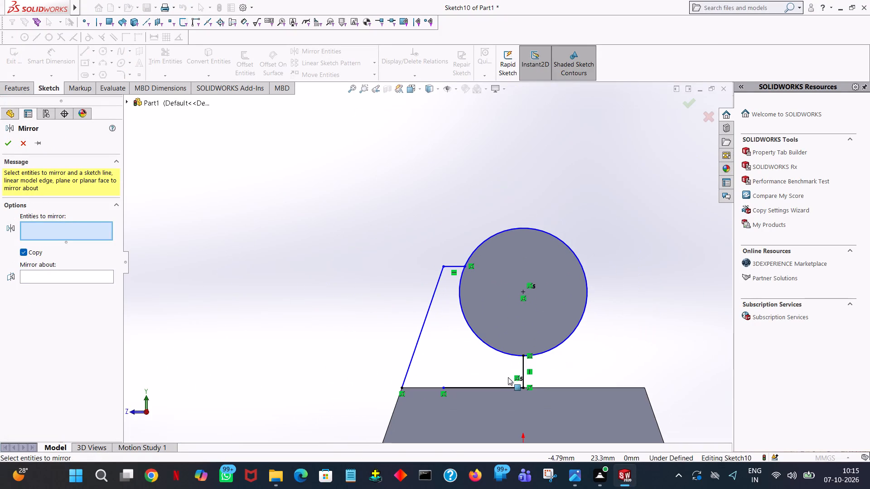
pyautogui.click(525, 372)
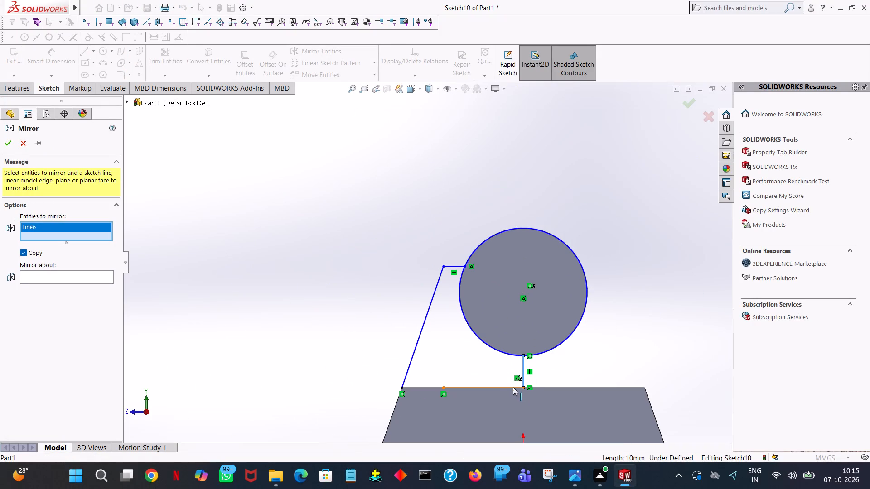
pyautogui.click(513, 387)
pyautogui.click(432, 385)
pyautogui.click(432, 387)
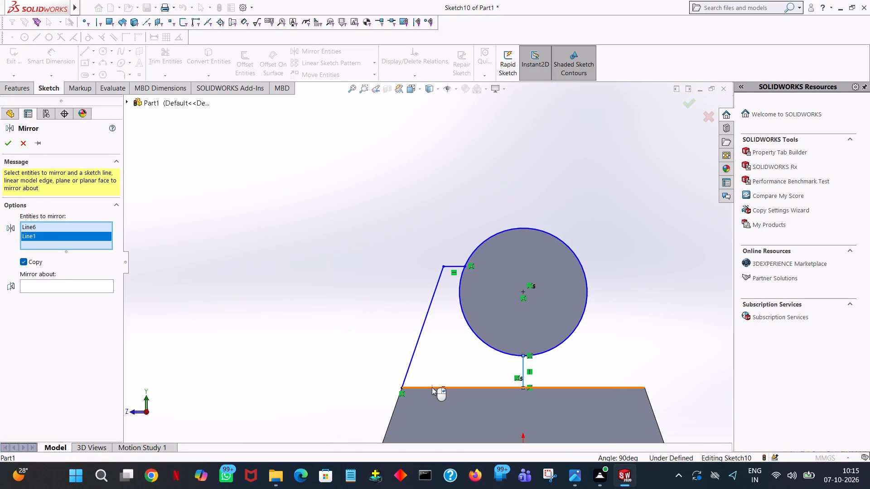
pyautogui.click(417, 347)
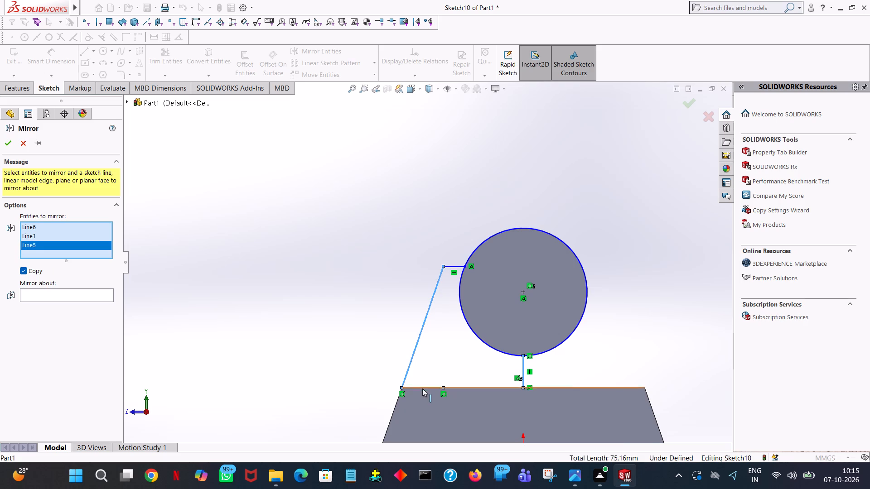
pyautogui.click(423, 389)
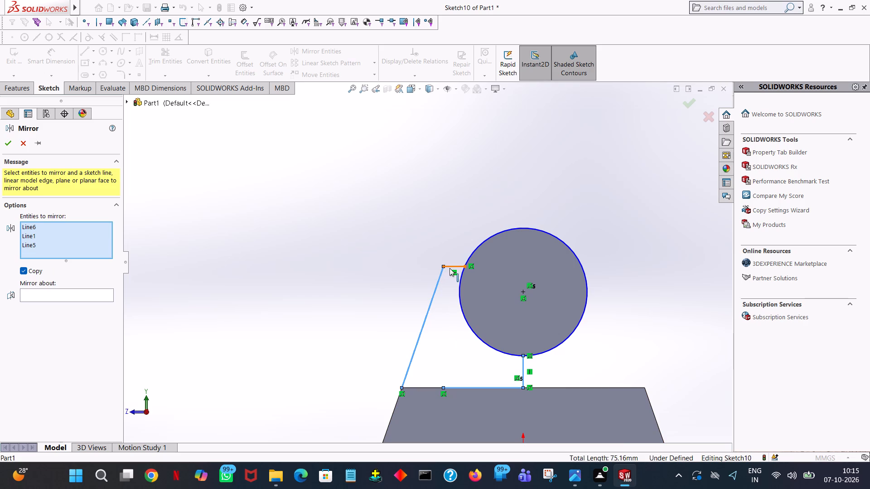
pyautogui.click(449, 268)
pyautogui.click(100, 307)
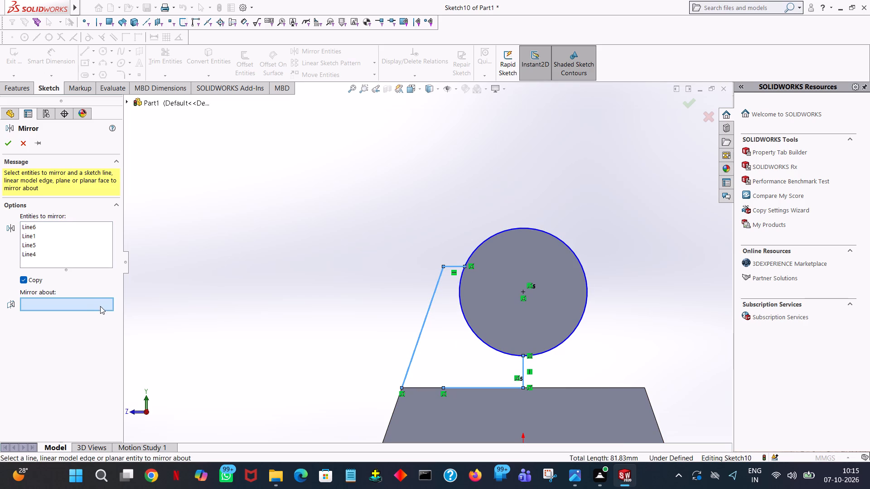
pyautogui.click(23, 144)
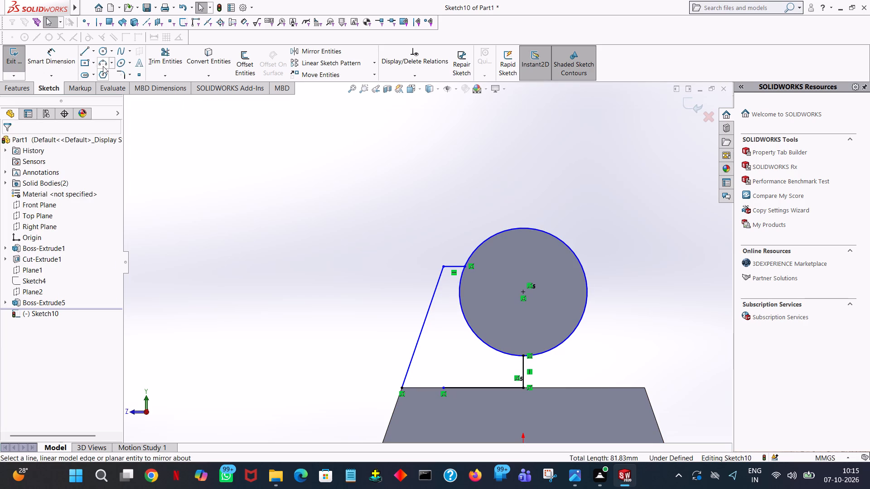
# Draw a 13 mm horizontal line along the base block's top edge, from its +Z corner to the existing bottom line's end.
pyautogui.click(84, 52)
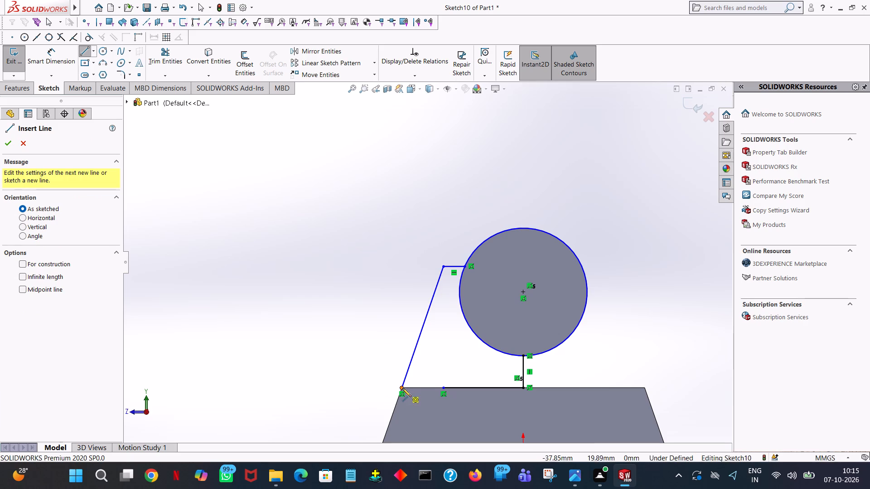
pyautogui.click(402, 388)
pyautogui.click(441, 387)
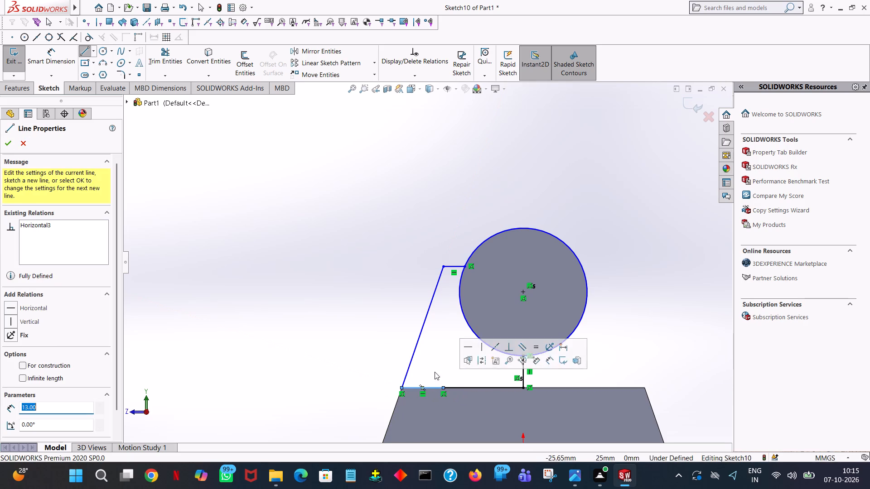
# Draw a vertical line through the circle from its highest point to its lowest point.
pyautogui.click(523, 227)
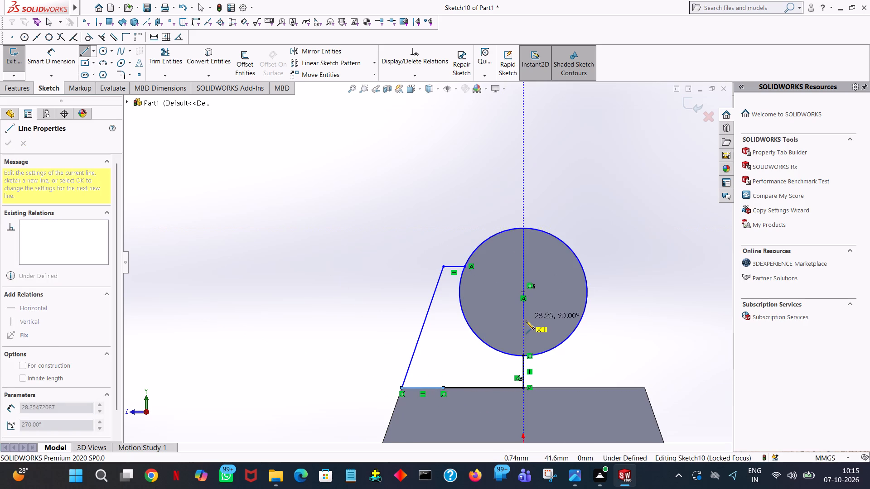
pyautogui.click(526, 357)
pyautogui.rightClick(526, 357)
pyautogui.click(554, 366)
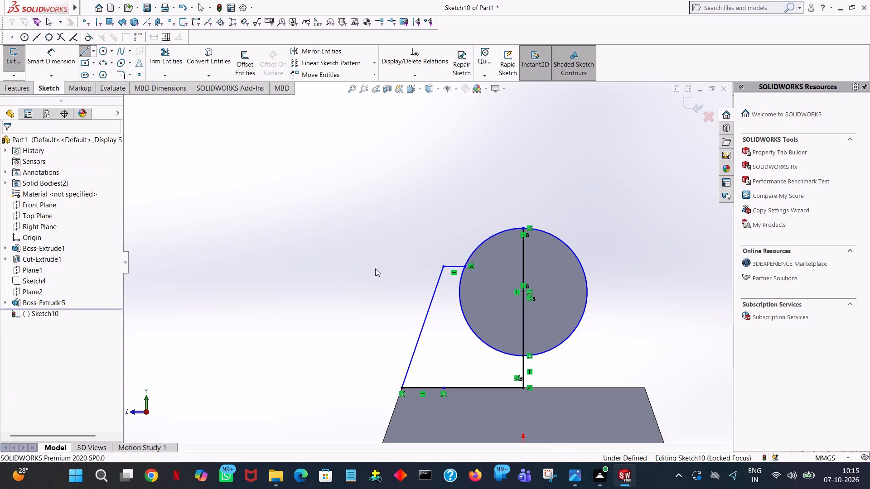
# Mirror the short top line, the slanted line and both bottom lines about the vertical line through the circle, keeping the originals.
pyautogui.click(326, 54)
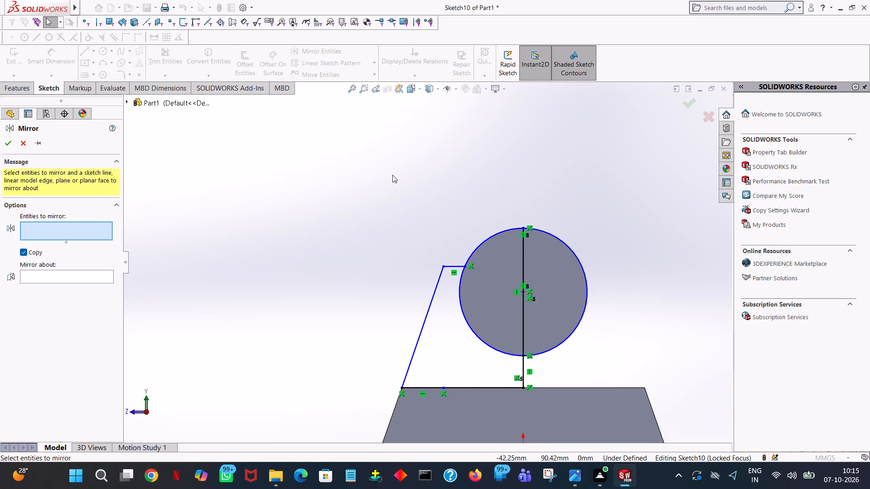
pyautogui.click(448, 265)
pyautogui.click(440, 280)
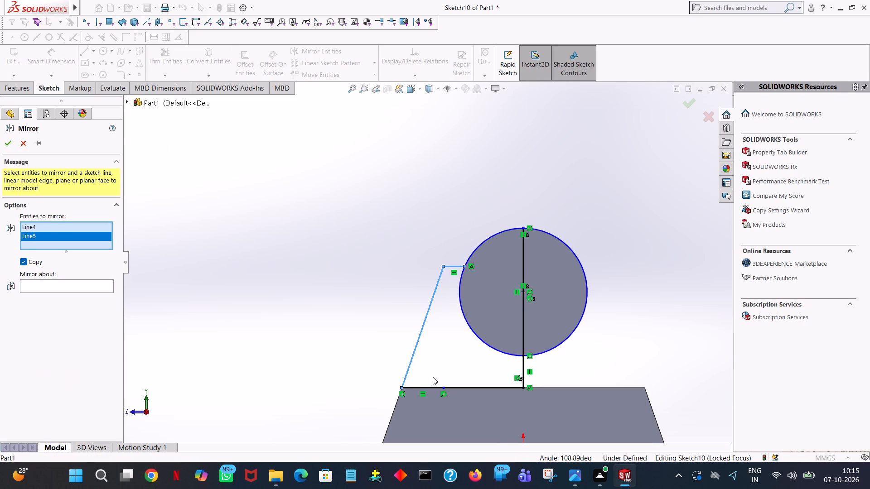
pyautogui.click(426, 389)
pyautogui.click(458, 389)
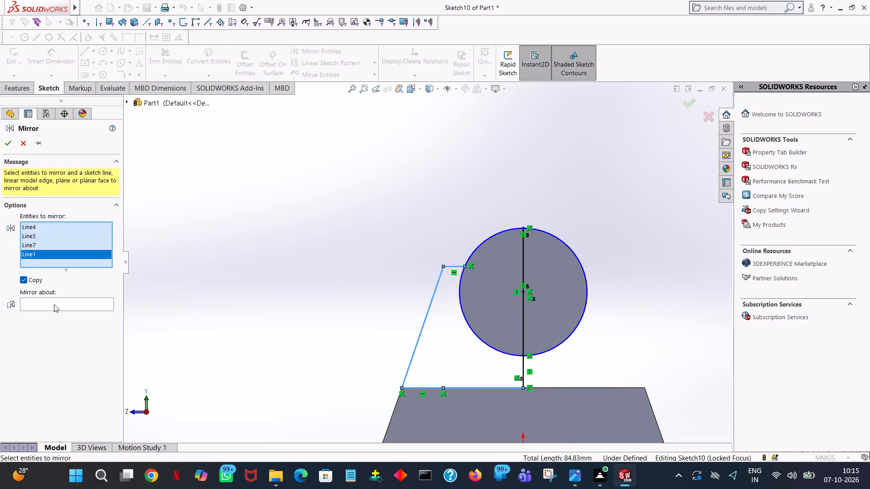
pyautogui.click(55, 310)
pyautogui.click(65, 302)
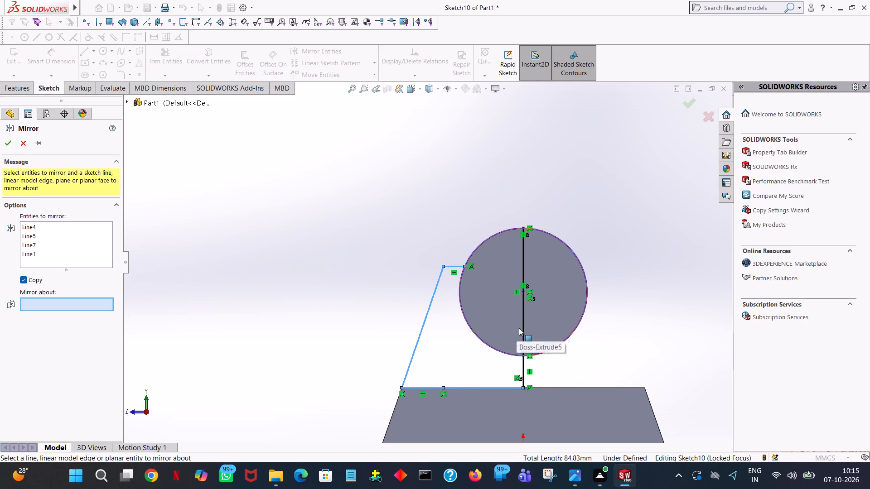
pyautogui.click(520, 328)
pyautogui.click(526, 321)
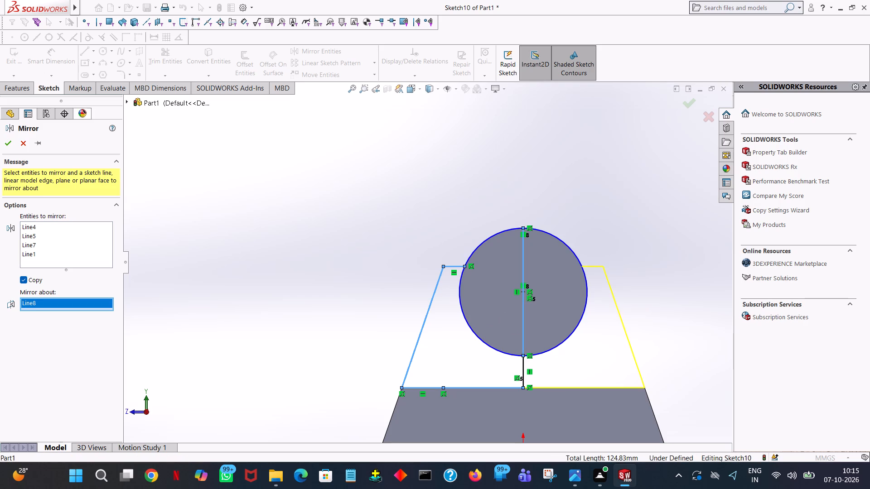
pyautogui.click(2, 140)
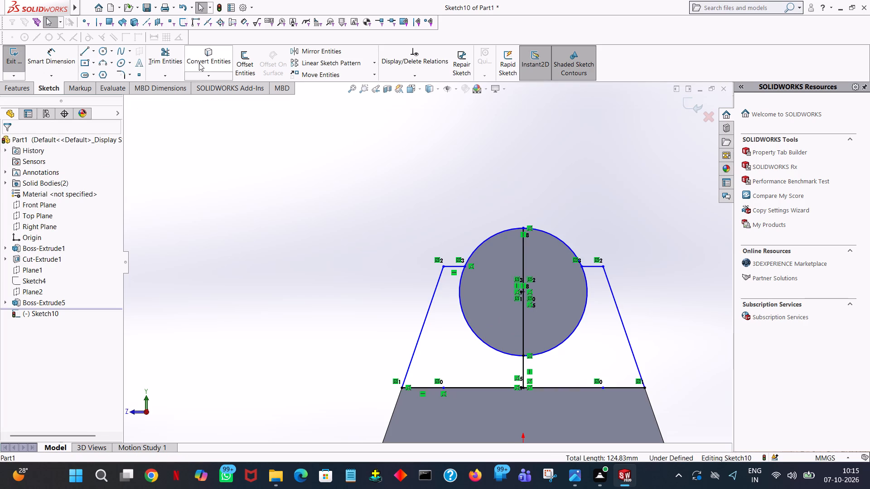
# Trim away both vertical centre lines and the circle's upper arc between the two short horizontal lines.
pyautogui.click(158, 54)
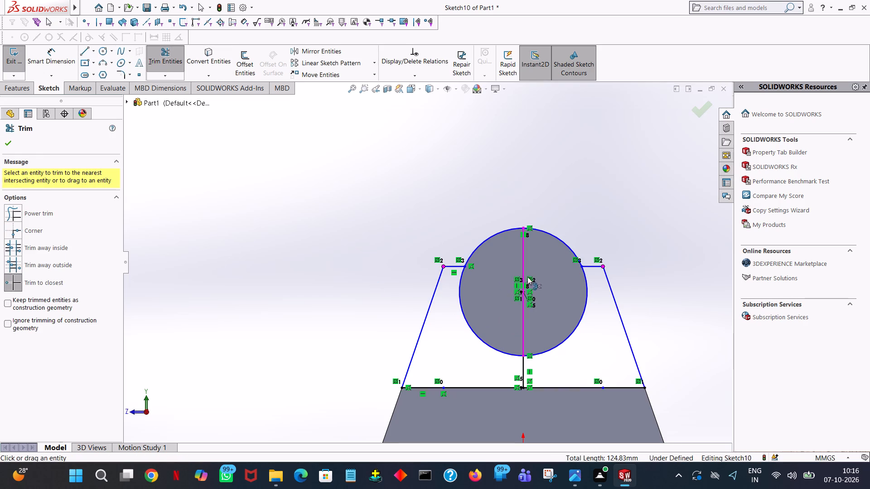
pyautogui.click(521, 268)
pyautogui.click(523, 368)
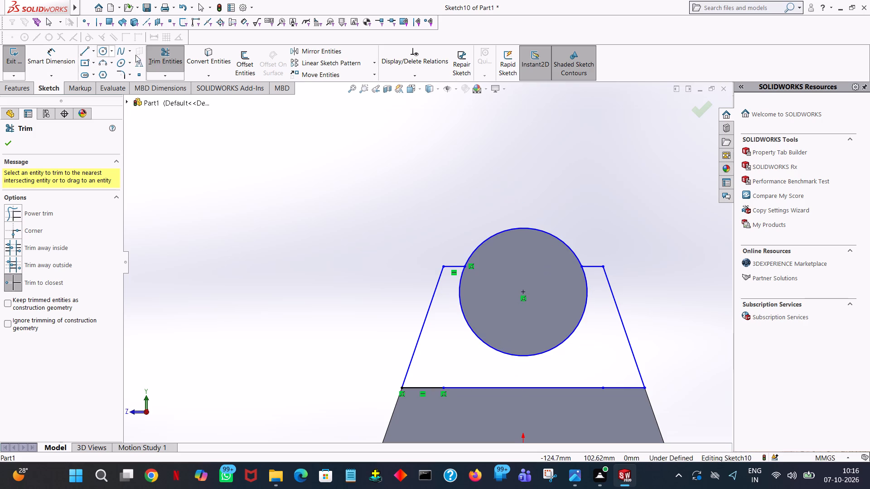
pyautogui.click(506, 229)
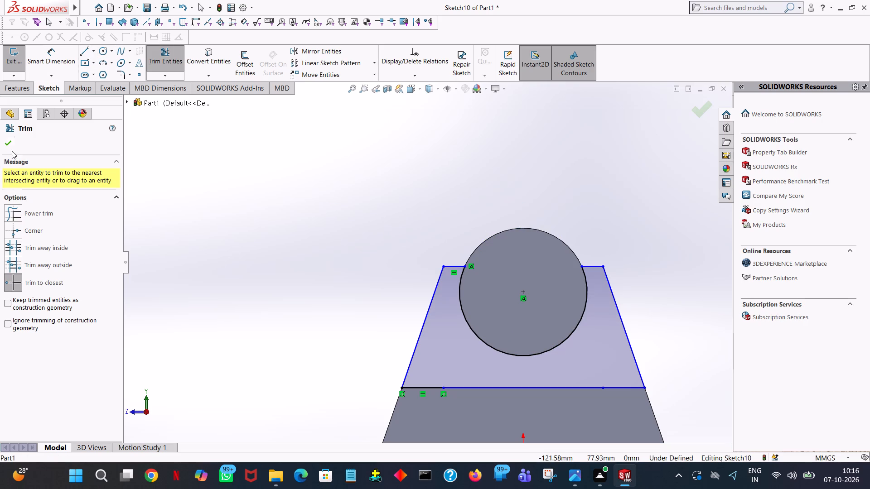
pyautogui.click(10, 143)
# Extrude the tapered support profile 24 mm blind in the reversed direction beneath the cylinder, with the result merged.
pyautogui.click(14, 89)
pyautogui.click(16, 64)
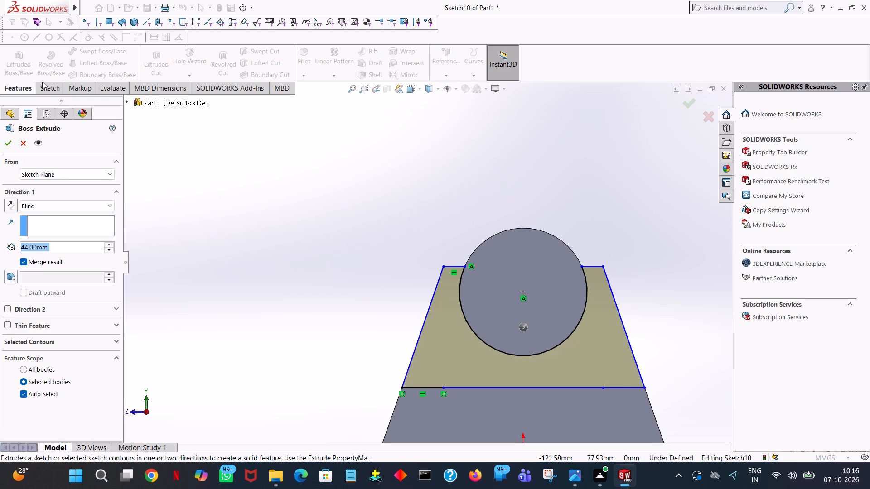
pyautogui.moveTo(90, 106); pyautogui.dragTo(241, 197, button='middle')
pyautogui.moveTo(355, 234); pyautogui.dragTo(407, 248, button='middle')
pyautogui.click(9, 199)
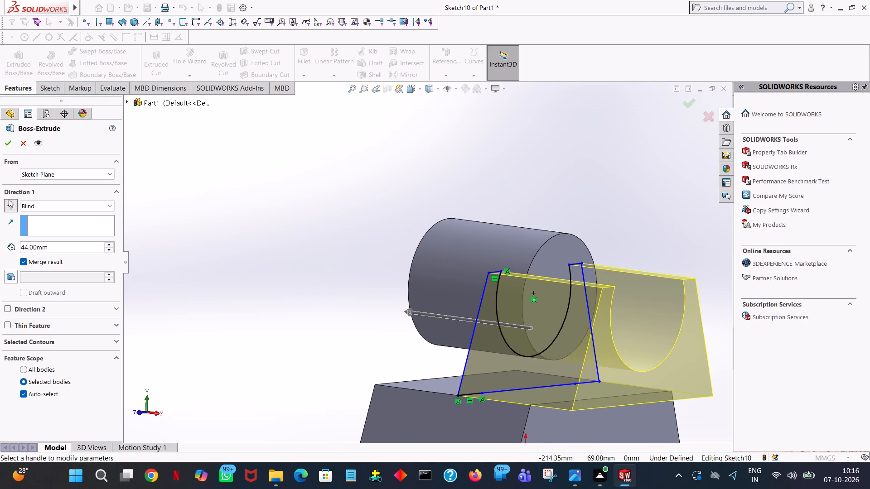
pyautogui.doubleClick(68, 246)
pyautogui.write('24')
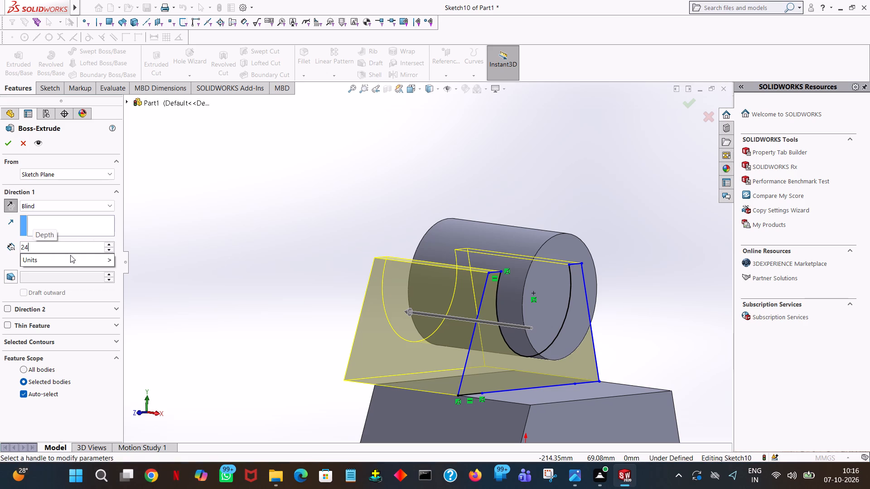
pyautogui.click(306, 199)
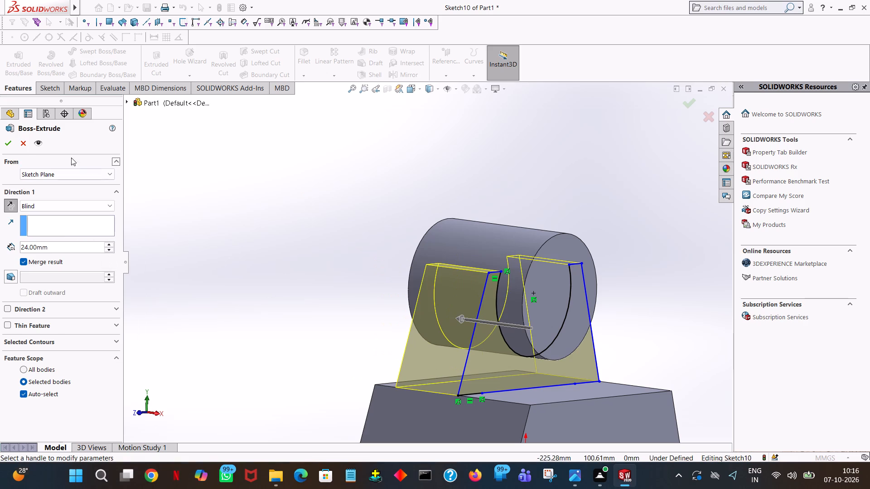
pyautogui.click(5, 147)
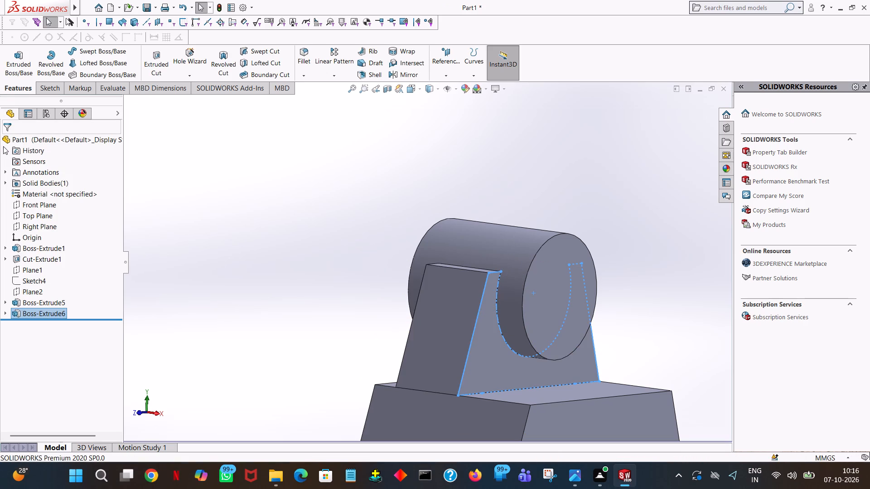
pyautogui.click(317, 132)
# Create a reference plane parallel to the Top Plane, offset 70 mm upward to the top of the cylinder.
pyautogui.moveTo(256, 210); pyautogui.dragTo(248, 308, button='middle')
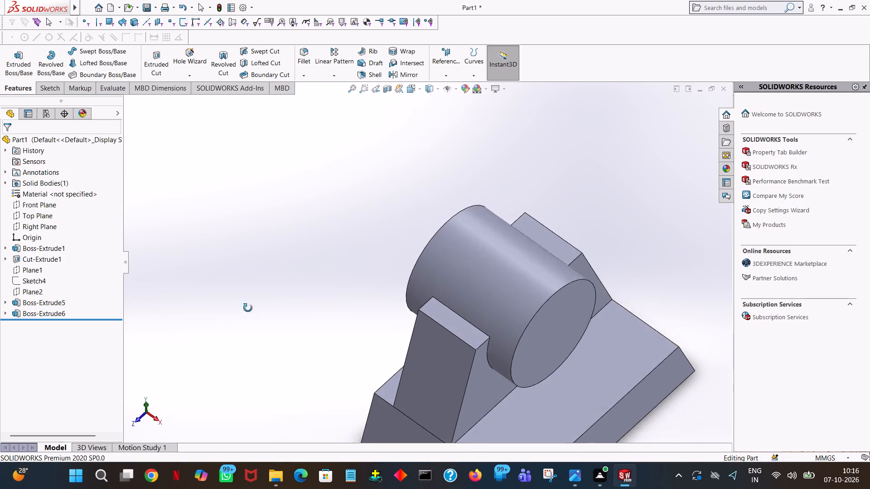
pyautogui.moveTo(248, 308); pyautogui.dragTo(259, 414, button='middle')
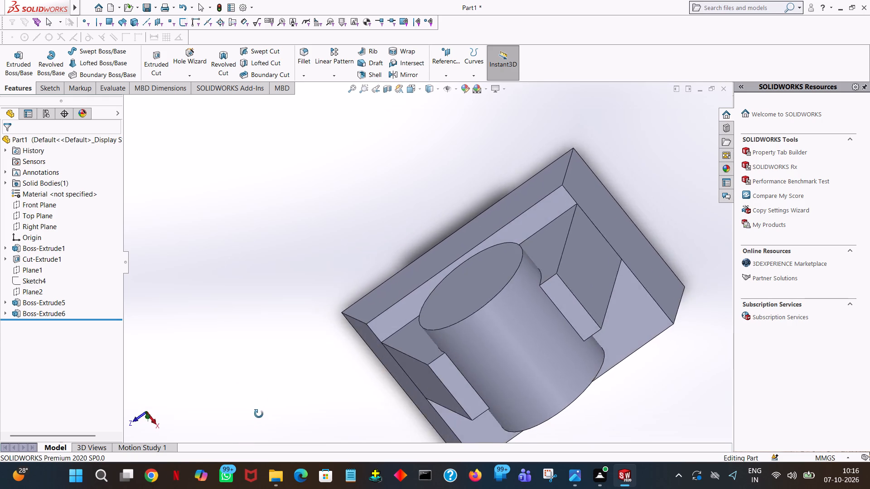
pyautogui.moveTo(259, 414); pyautogui.dragTo(268, 304, button='middle')
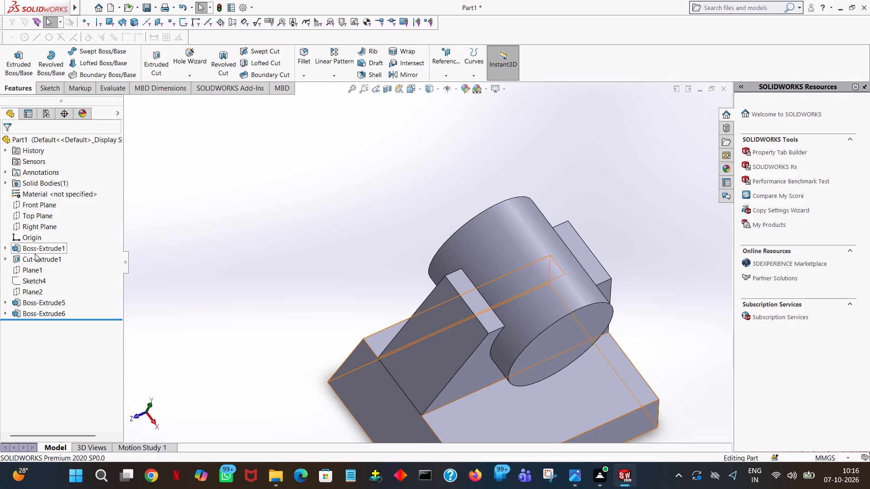
pyautogui.click(29, 219)
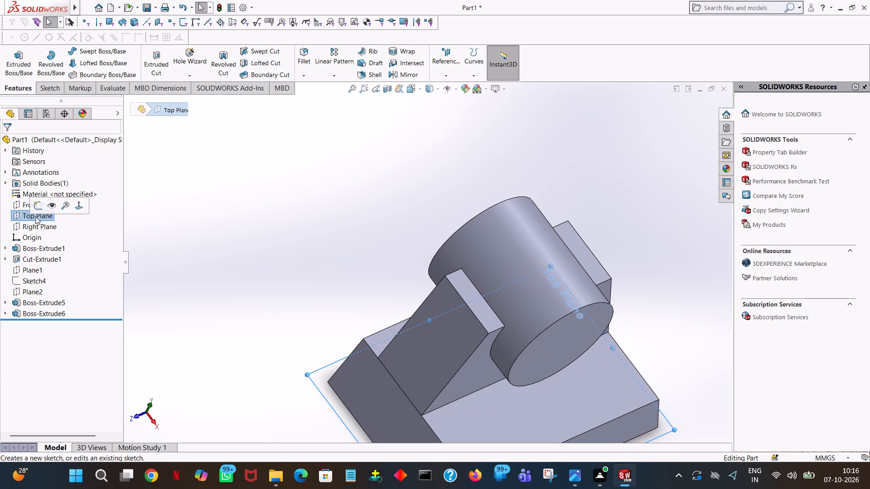
pyautogui.moveTo(318, 270); pyautogui.dragTo(304, 175, button='middle')
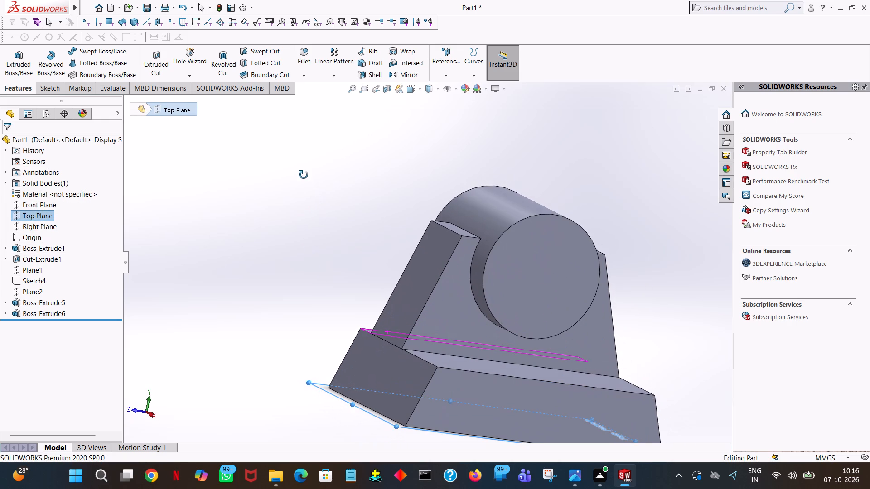
pyautogui.moveTo(304, 175); pyautogui.dragTo(304, 174, button='middle')
pyautogui.click(440, 77)
pyautogui.click(453, 82)
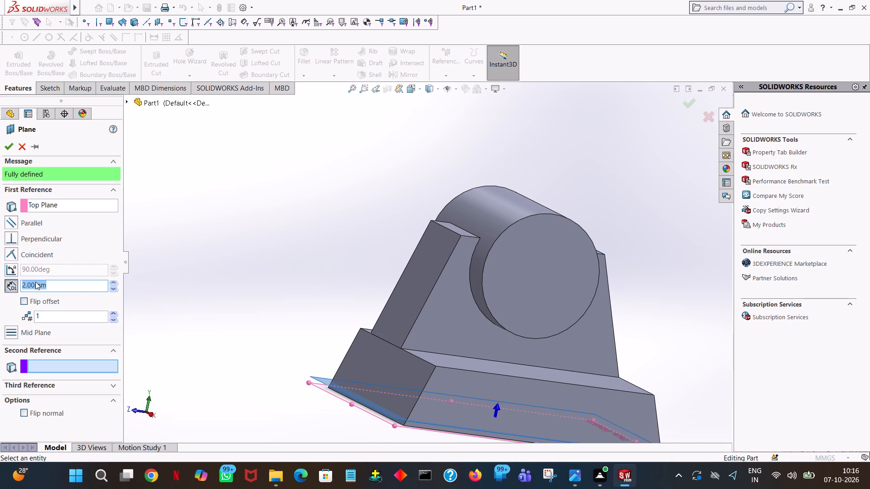
pyautogui.write('50')
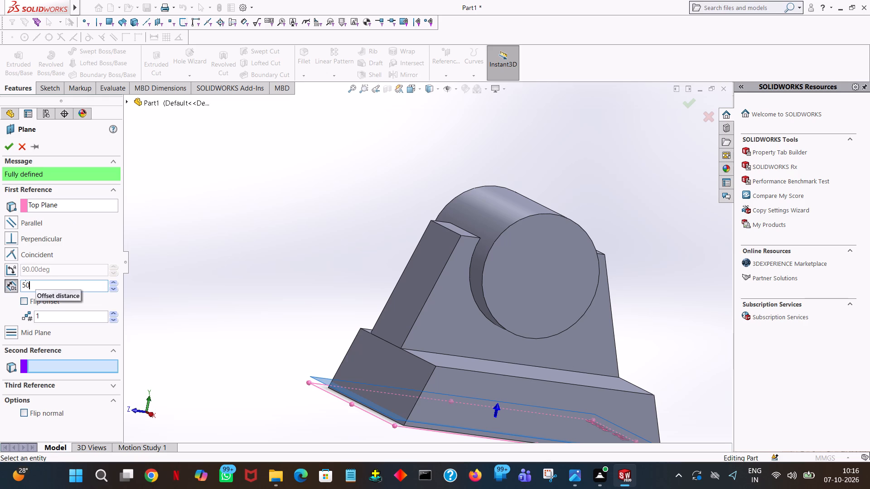
pyautogui.write('+20')
pyautogui.press('Return')
pyautogui.moveTo(248, 278); pyautogui.dragTo(220, 251, button='middle')
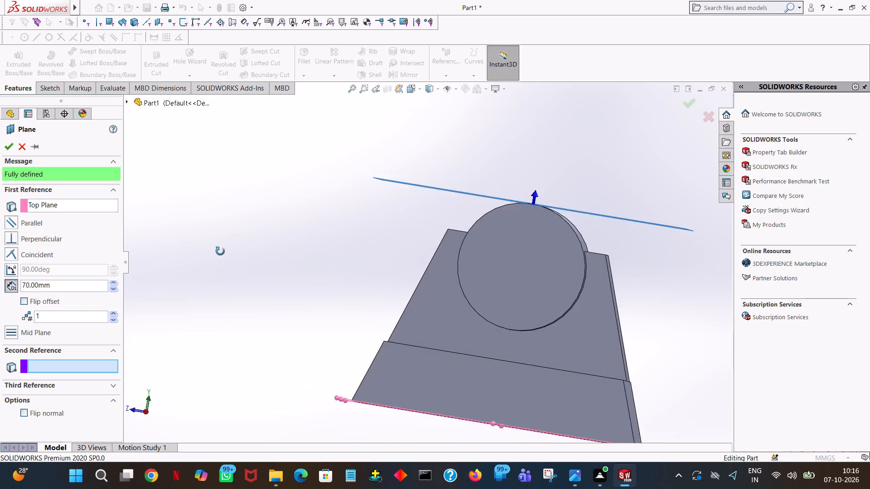
pyautogui.moveTo(220, 251); pyautogui.dragTo(250, 297, button='middle')
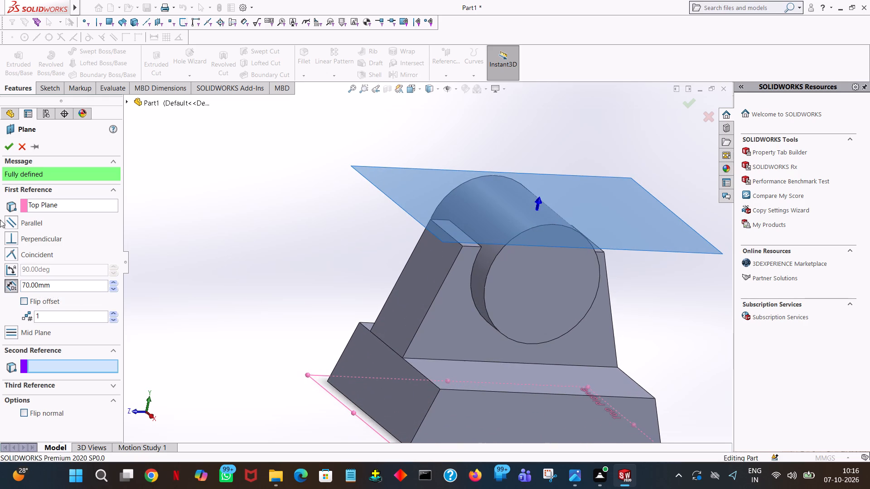
pyautogui.click(10, 146)
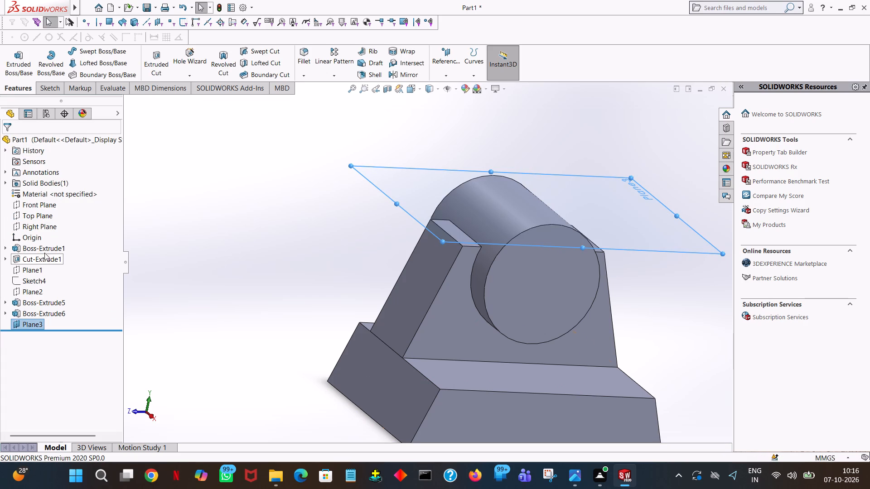
# Open a new sketch on Plane3 and orient the view normal to it.
pyautogui.click(27, 325)
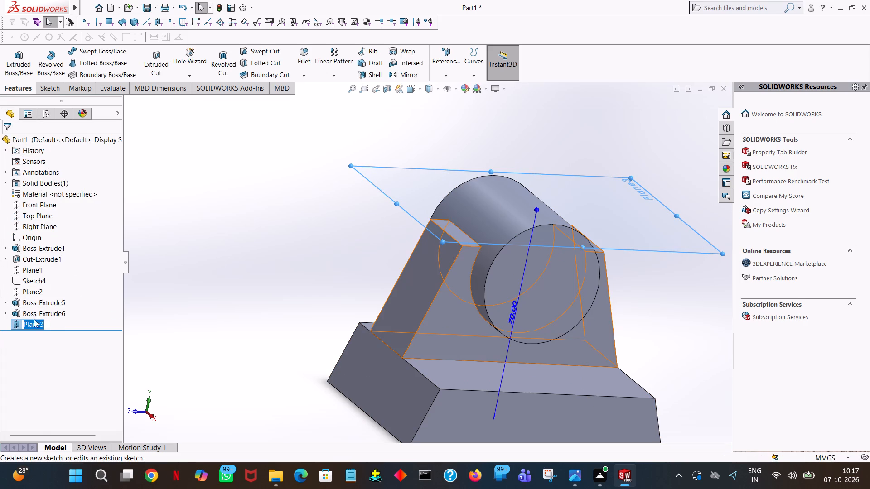
pyautogui.click(24, 356)
pyautogui.click(30, 323)
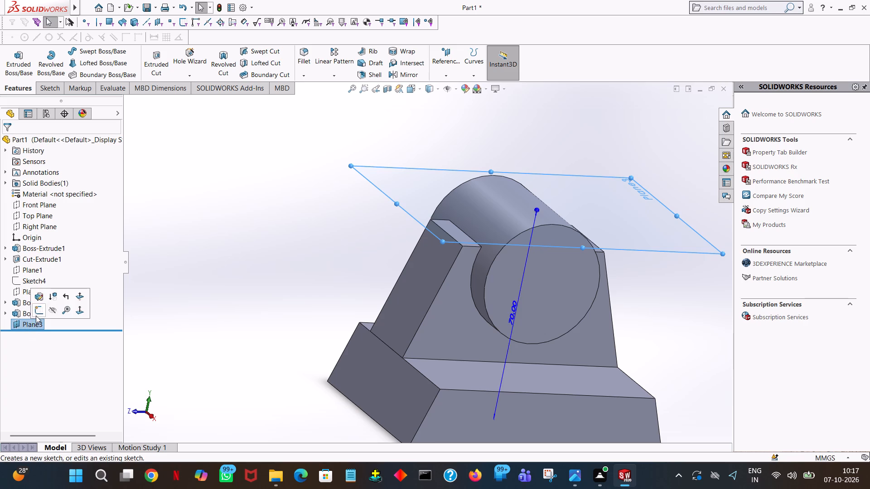
pyautogui.click(39, 311)
pyautogui.click(17, 324)
pyautogui.click(26, 315)
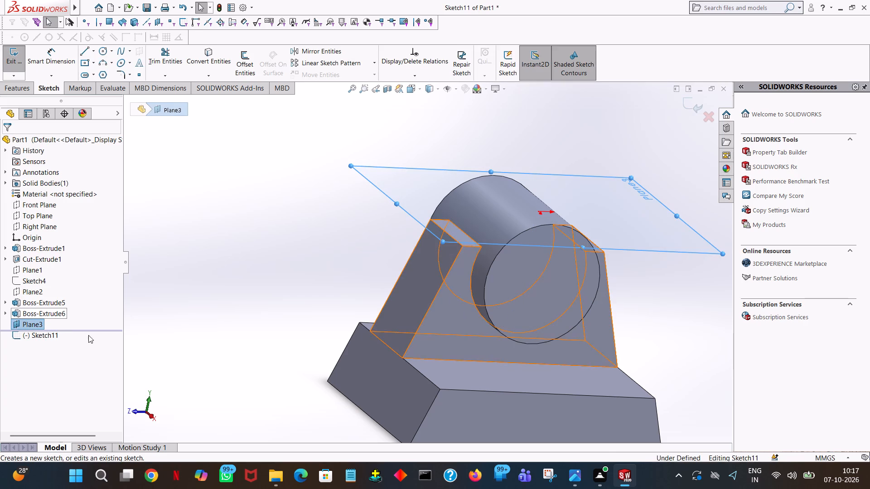
pyautogui.press('space')
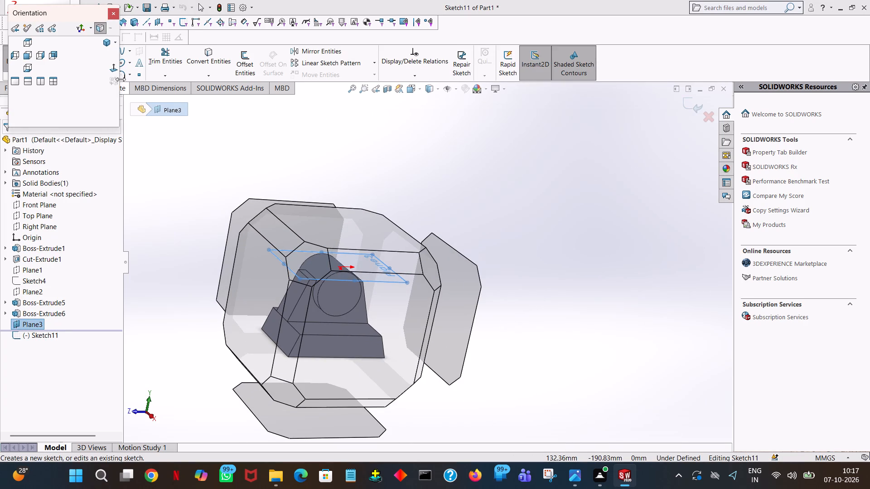
pyautogui.click(112, 66)
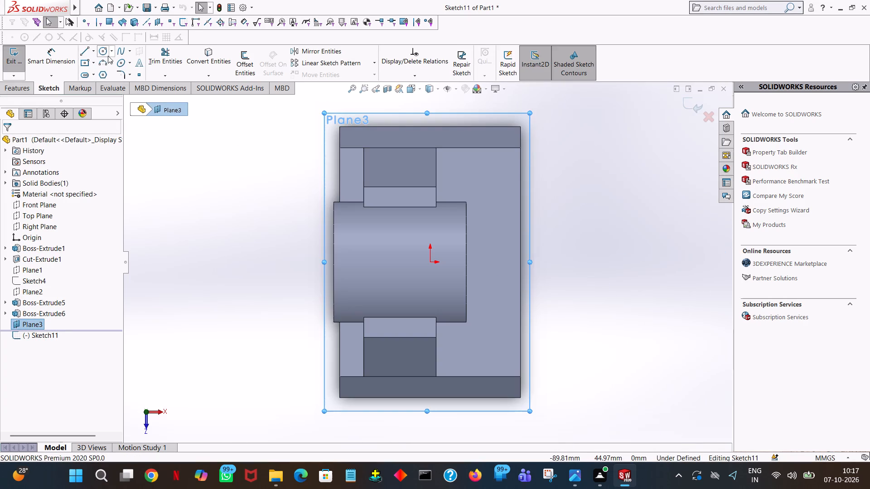
# Sketch a vertical line from the midpoint of the cylinder's inner end edge and set its length to 8 mm.
pyautogui.click(87, 48)
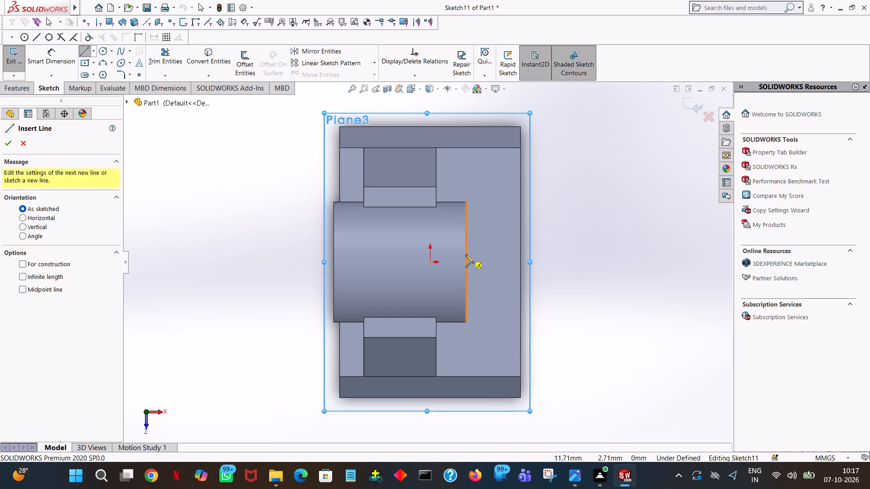
pyautogui.click(466, 261)
pyautogui.click(466, 243)
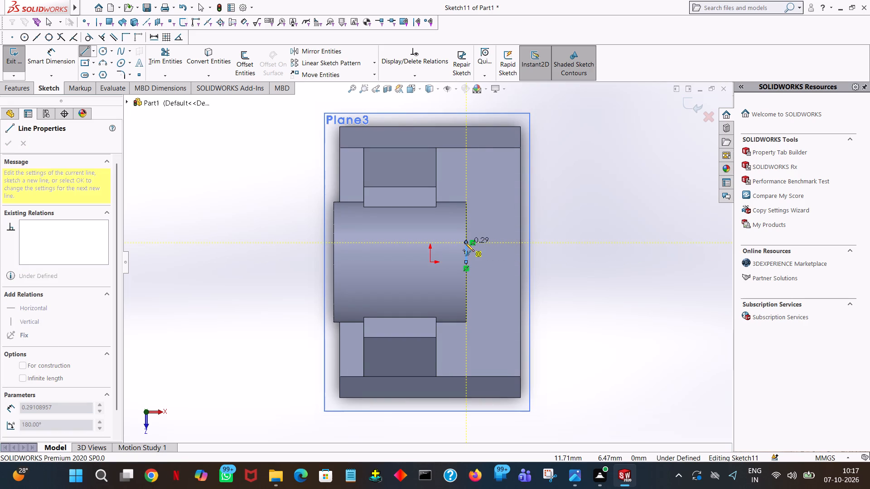
pyautogui.rightClick(464, 243)
pyautogui.click(492, 247)
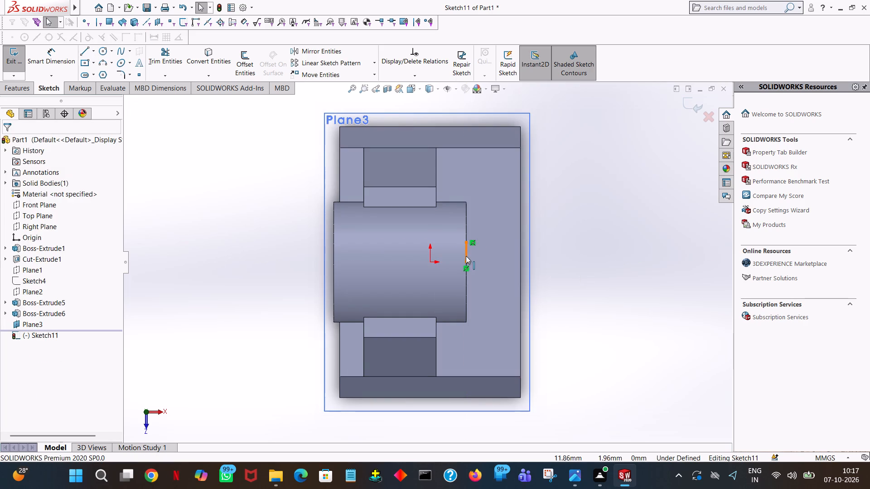
pyautogui.click(466, 254)
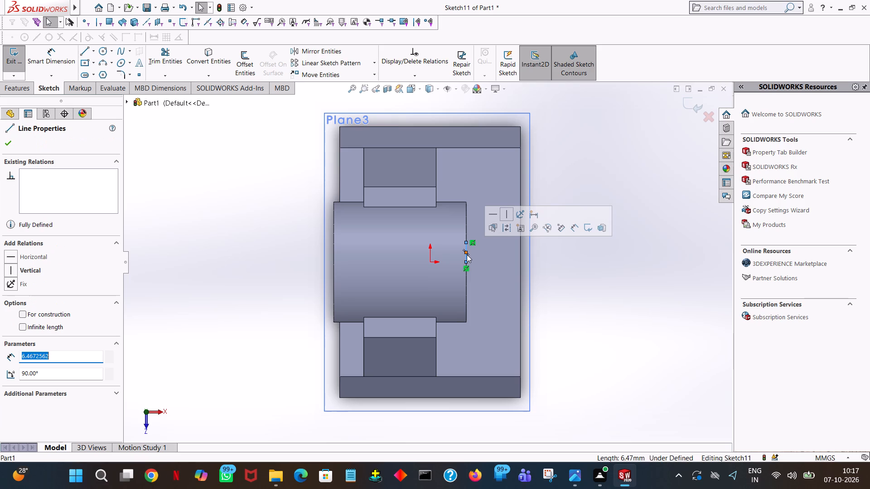
pyautogui.press('8')
pyautogui.press('Return')
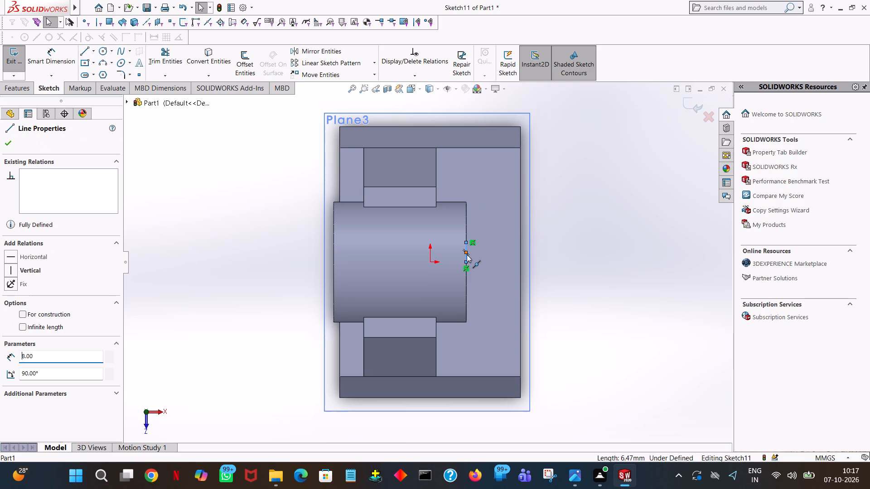
pyautogui.click(8, 141)
# Complete the closed rectangle with a 44 mm line along the cylinder, a 16 mm line on its opposite end edge, and a return line to the start.
pyautogui.click(82, 55)
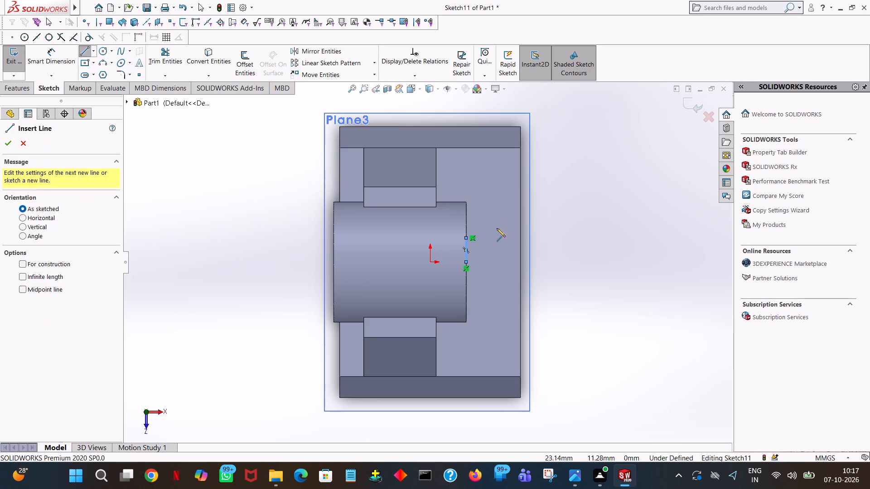
pyautogui.click(466, 238)
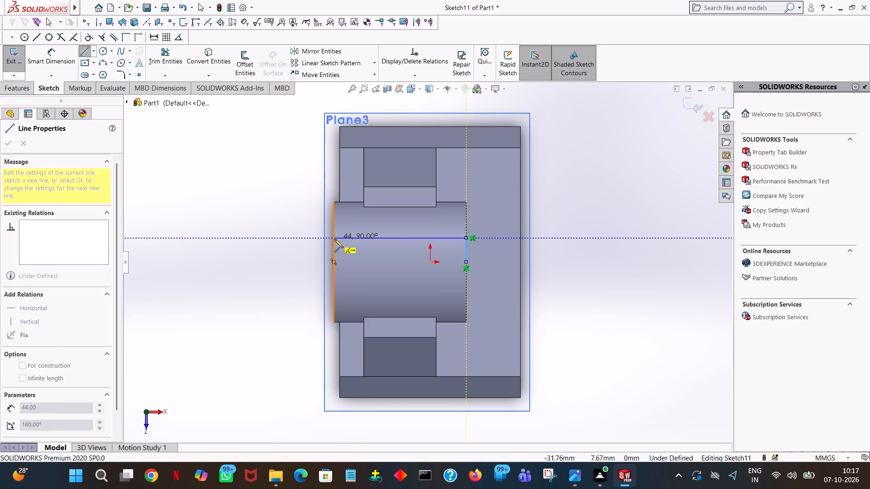
pyautogui.click(332, 238)
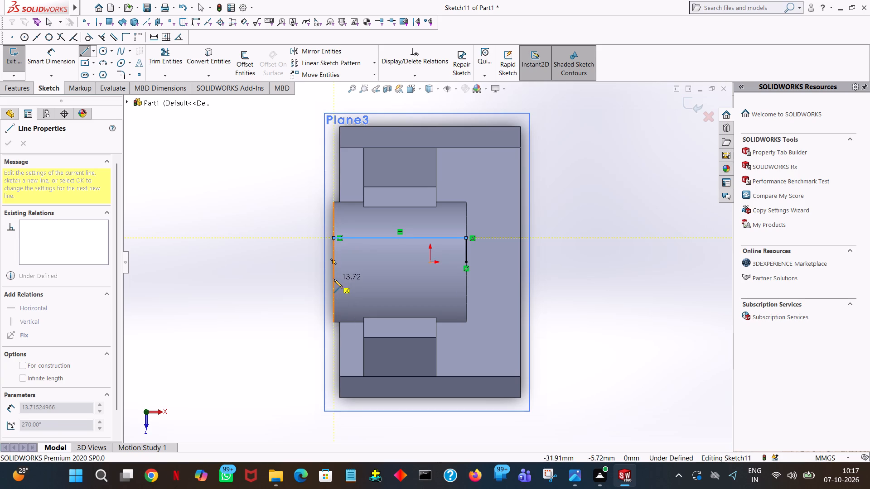
pyautogui.click(334, 279)
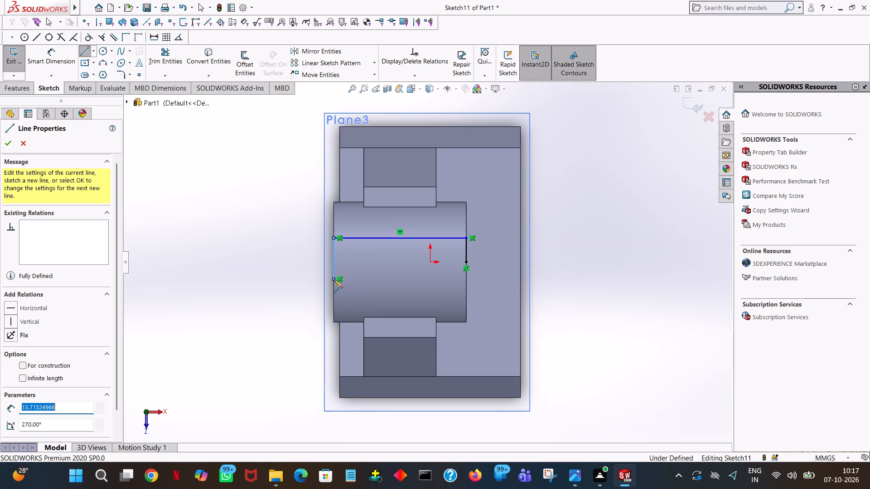
pyautogui.write('16')
pyautogui.press('Return')
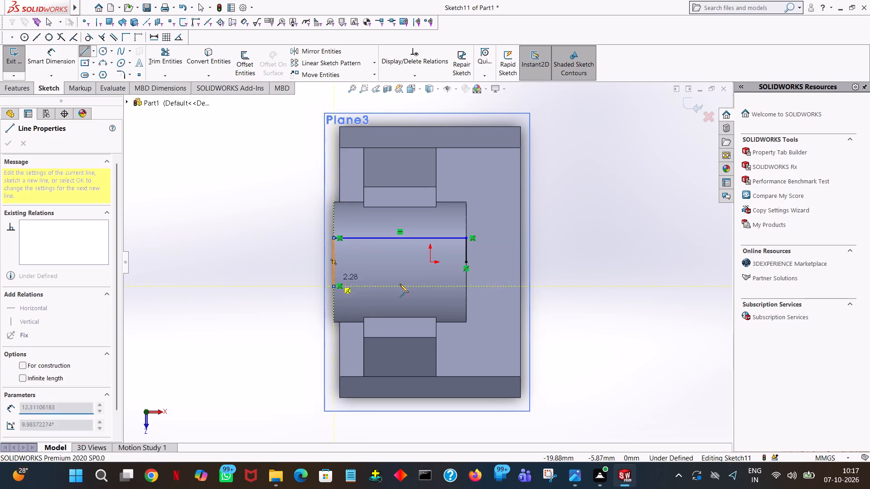
pyautogui.click(466, 287)
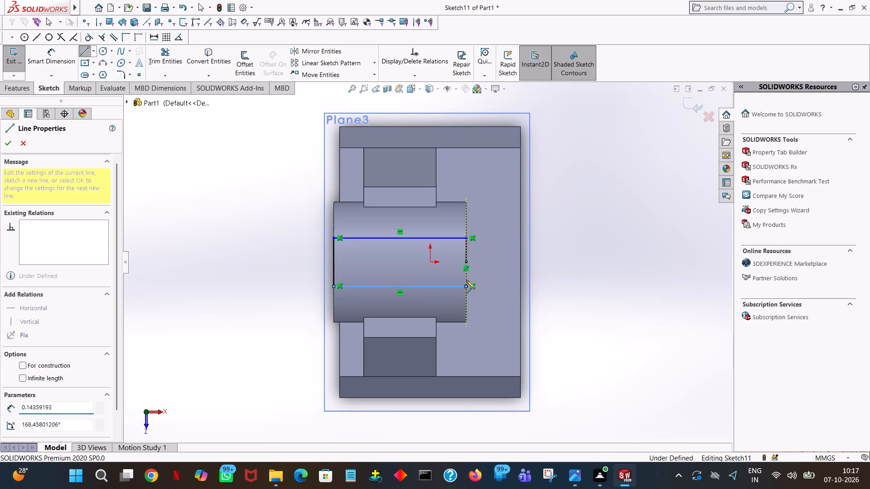
pyautogui.click(465, 262)
pyautogui.rightClick(465, 262)
pyautogui.click(475, 267)
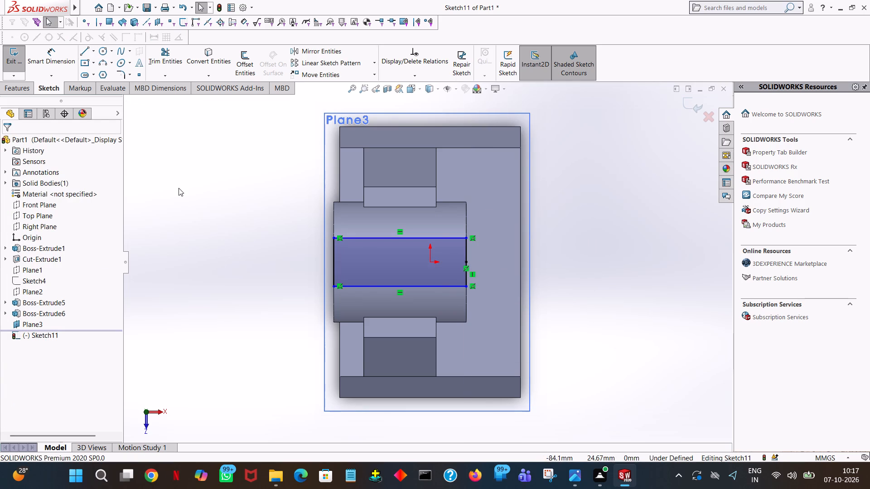
# Dimension each long side of the rectangle to the nearest inner edge of the support, accepting both default values.
pyautogui.click(48, 63)
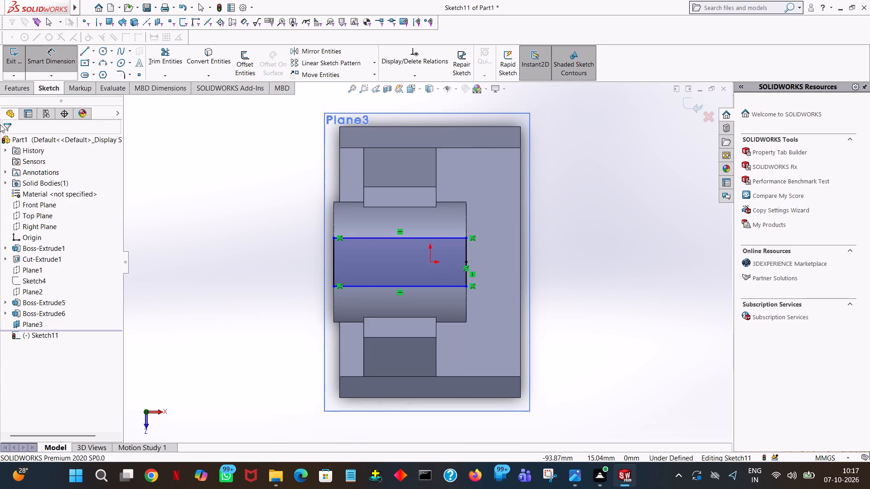
pyautogui.click(414, 238)
pyautogui.click(410, 206)
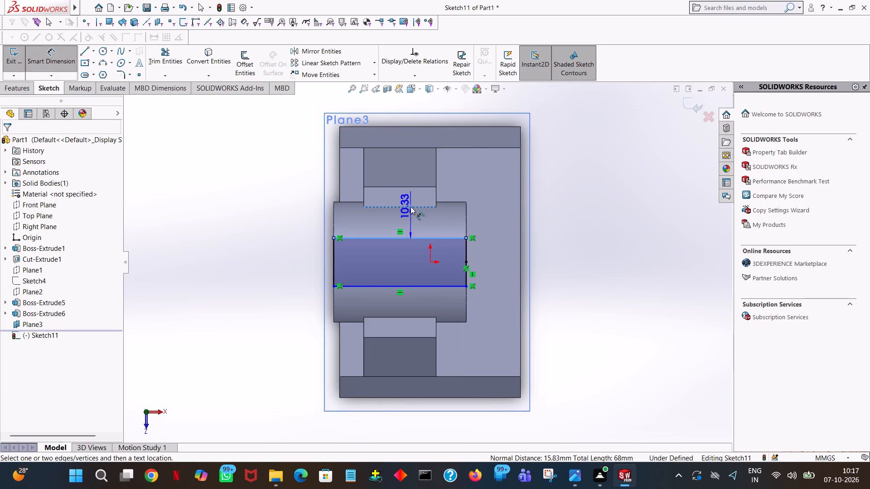
pyautogui.click(307, 192)
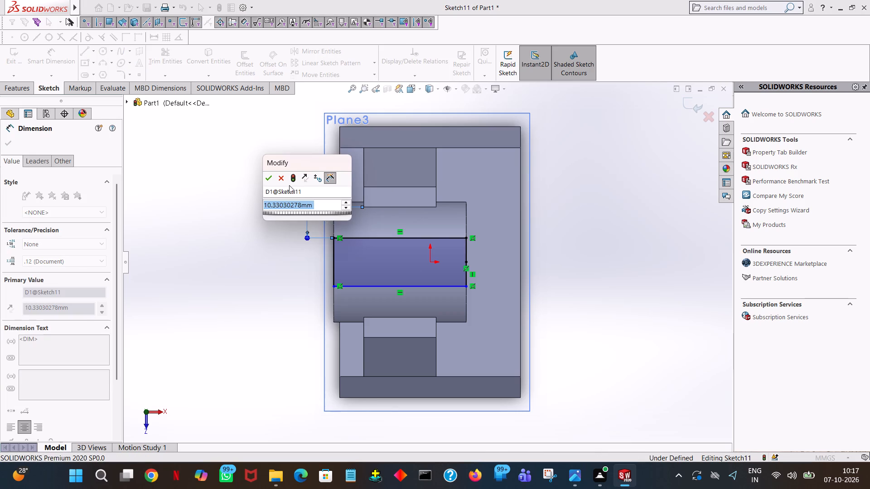
pyautogui.click(268, 177)
pyautogui.click(245, 188)
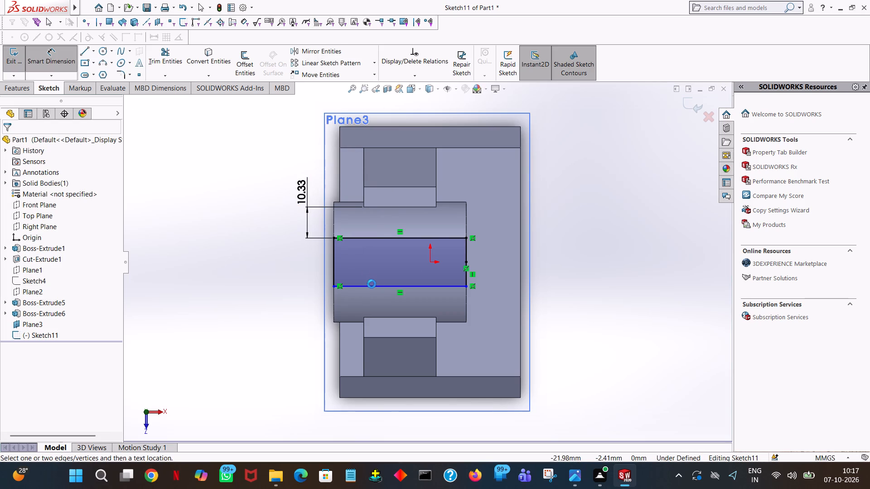
pyautogui.click(373, 286)
pyautogui.click(373, 318)
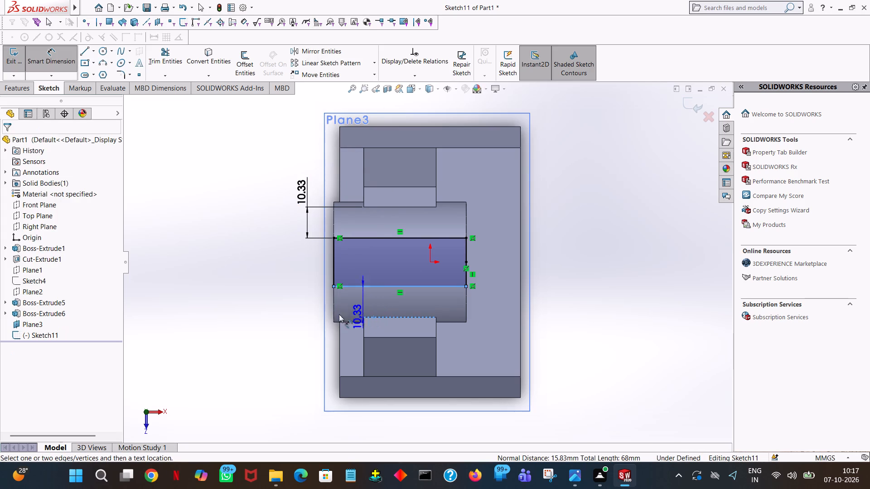
pyautogui.click(299, 311)
pyautogui.click(259, 295)
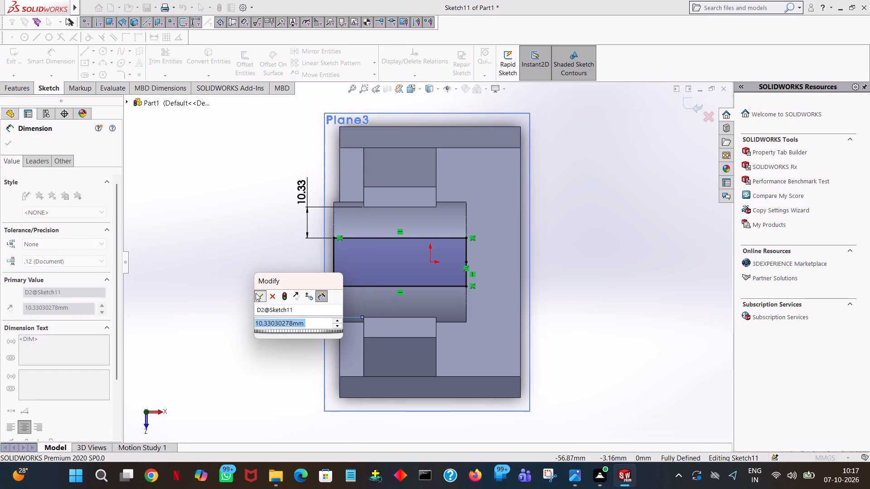
pyautogui.click(230, 233)
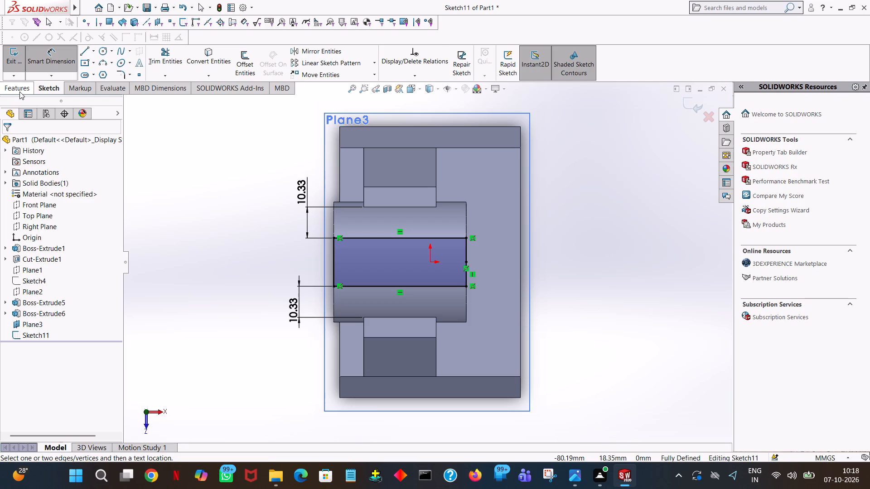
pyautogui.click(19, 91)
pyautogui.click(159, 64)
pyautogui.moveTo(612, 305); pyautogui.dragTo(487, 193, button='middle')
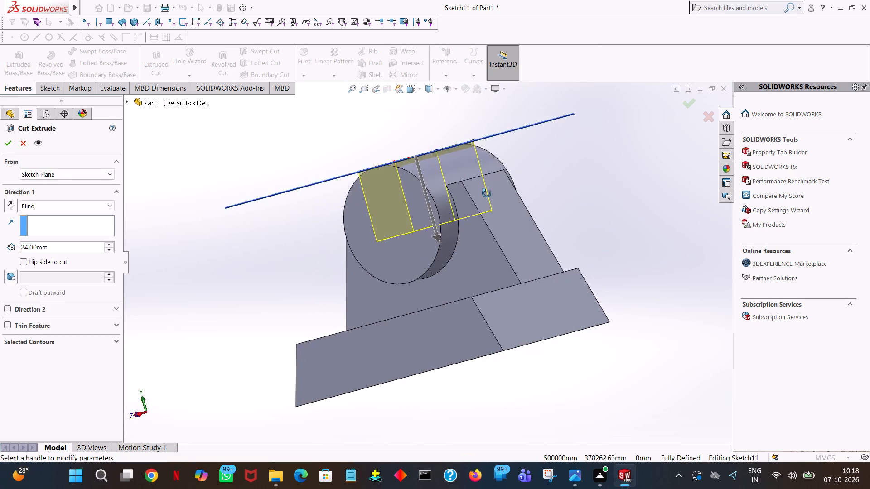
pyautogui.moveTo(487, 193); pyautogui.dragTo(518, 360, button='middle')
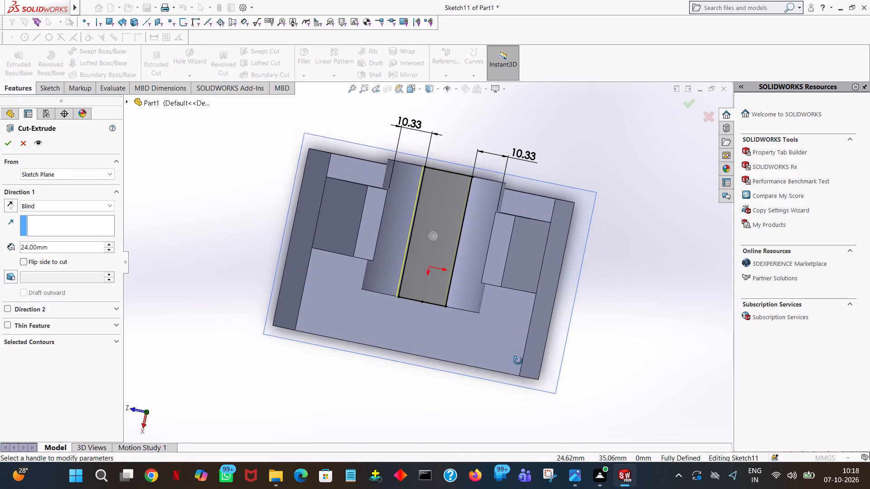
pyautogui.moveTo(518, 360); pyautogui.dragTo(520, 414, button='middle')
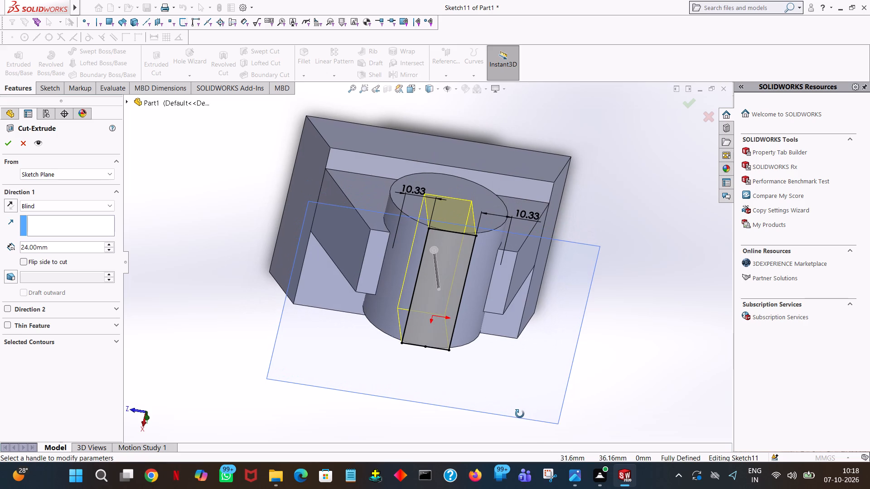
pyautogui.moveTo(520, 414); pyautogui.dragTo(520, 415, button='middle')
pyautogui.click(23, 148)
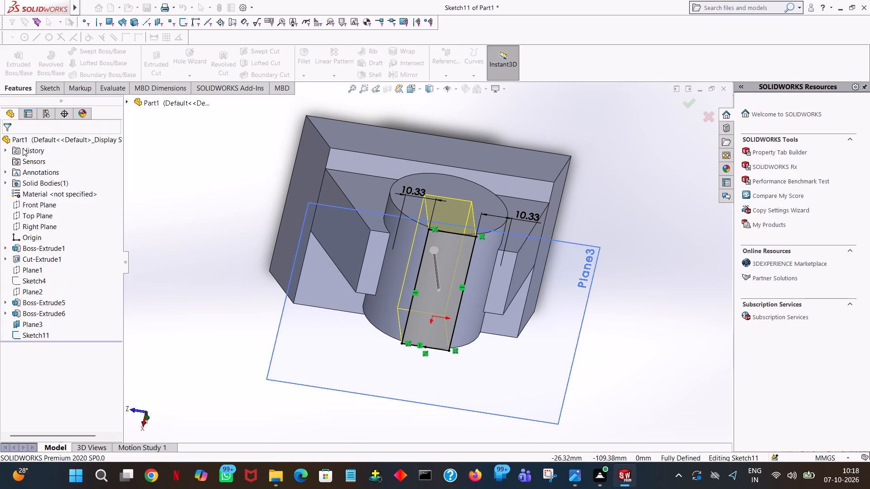
# Exit the rectangle sketch, open a new sketch on Plane2 and orient the view normal to it.
pyautogui.moveTo(576, 329); pyautogui.dragTo(592, 222, button='middle')
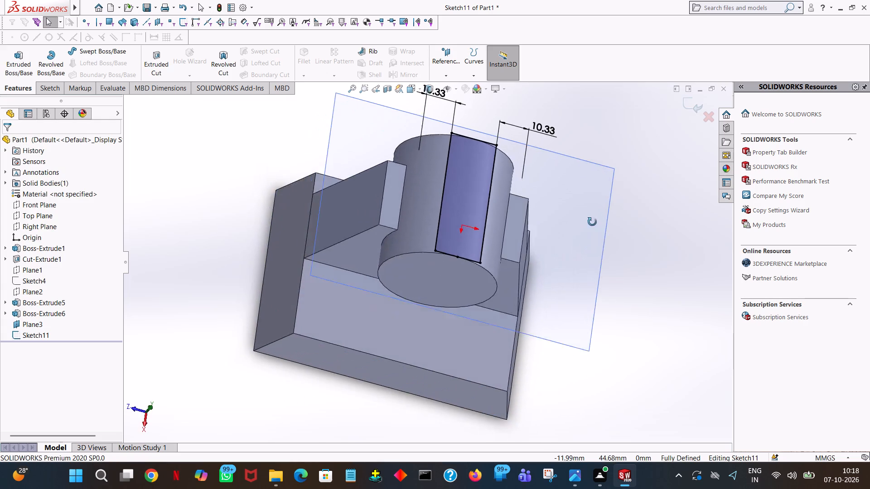
pyautogui.moveTo(592, 222); pyautogui.dragTo(600, 96, button='middle')
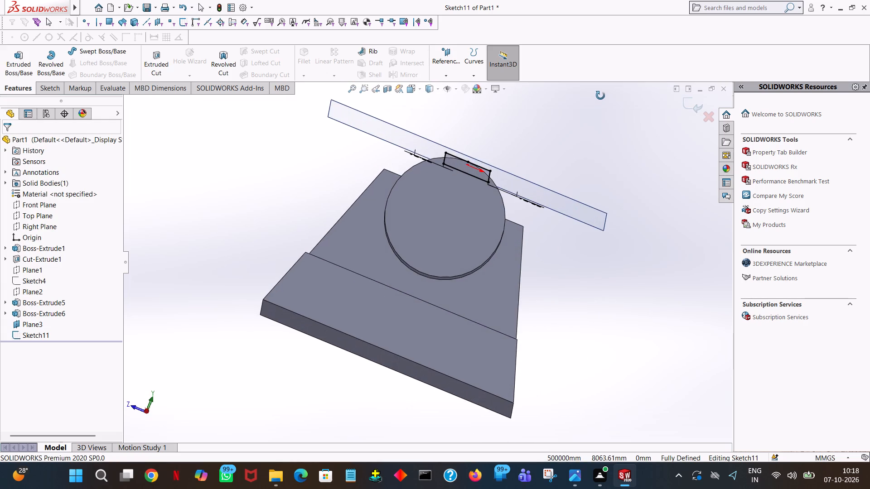
pyautogui.moveTo(600, 96); pyautogui.dragTo(612, 105, button='middle')
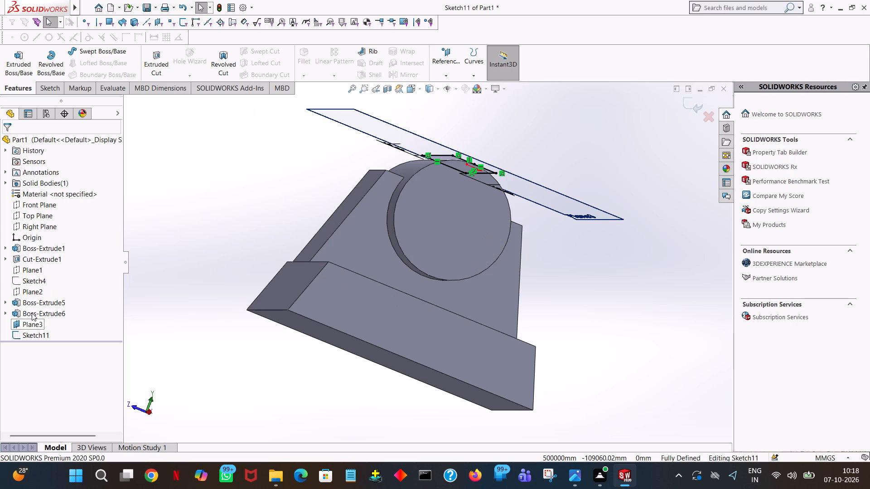
pyautogui.click(35, 294)
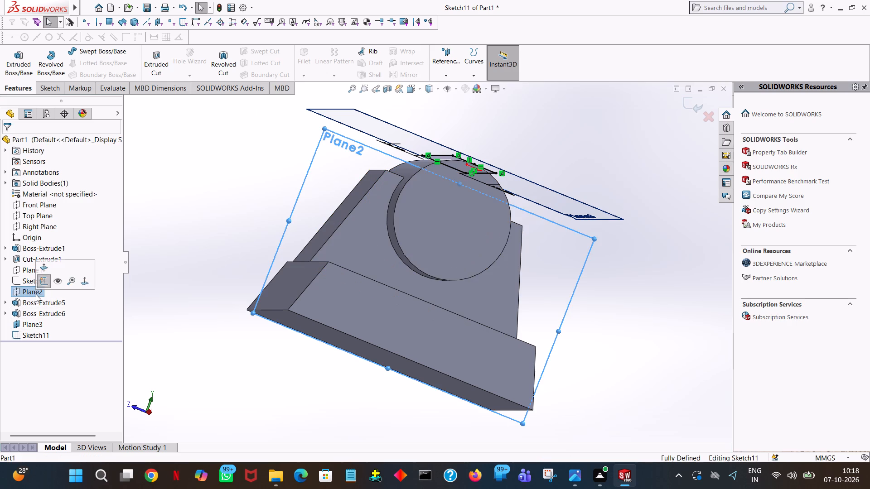
pyautogui.click(44, 283)
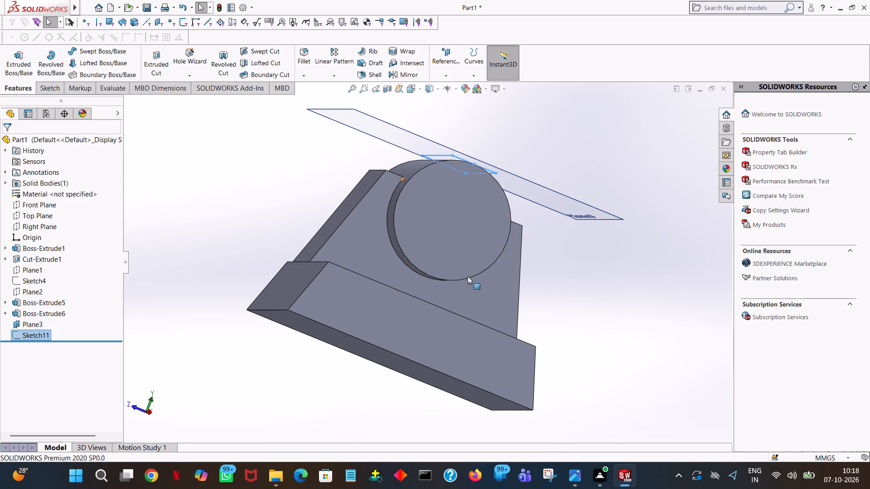
pyautogui.click(30, 290)
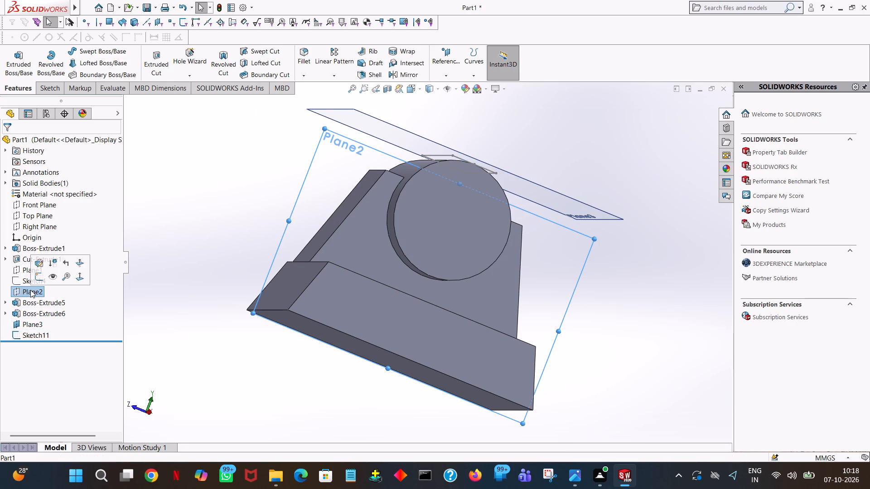
pyautogui.click(39, 278)
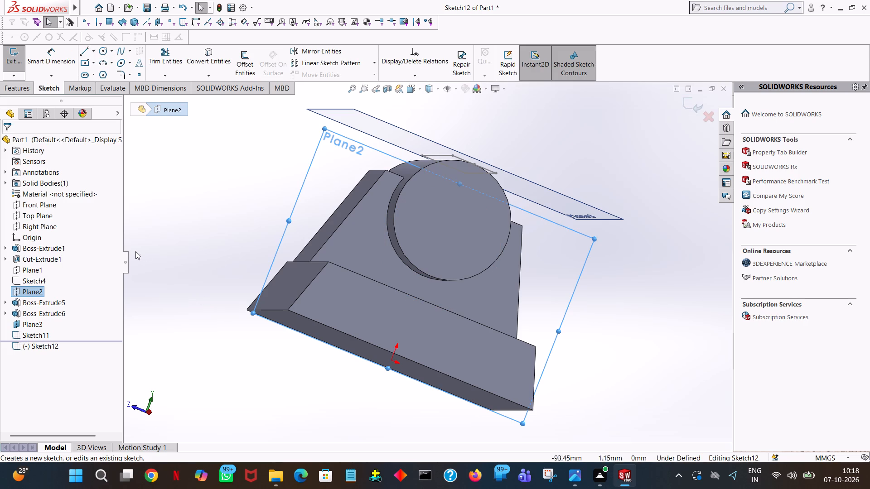
pyautogui.moveTo(149, 250); pyautogui.dragTo(155, 314, button='middle')
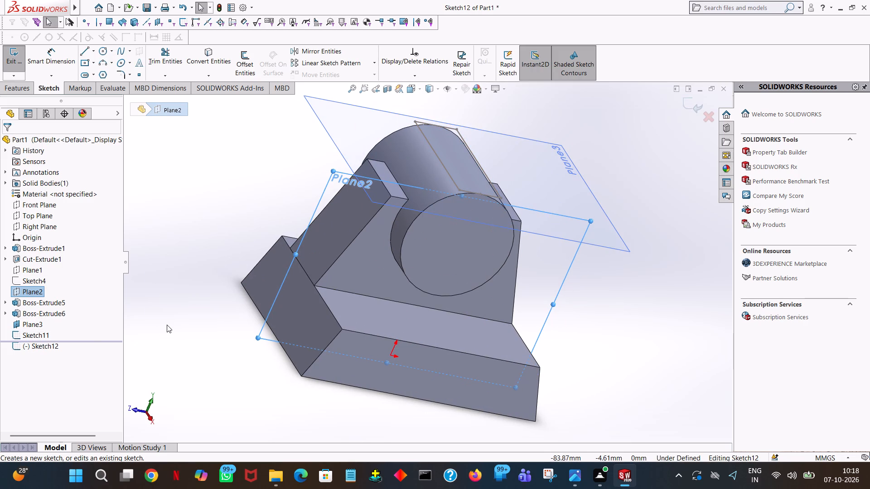
pyautogui.press('space')
pyautogui.click(112, 69)
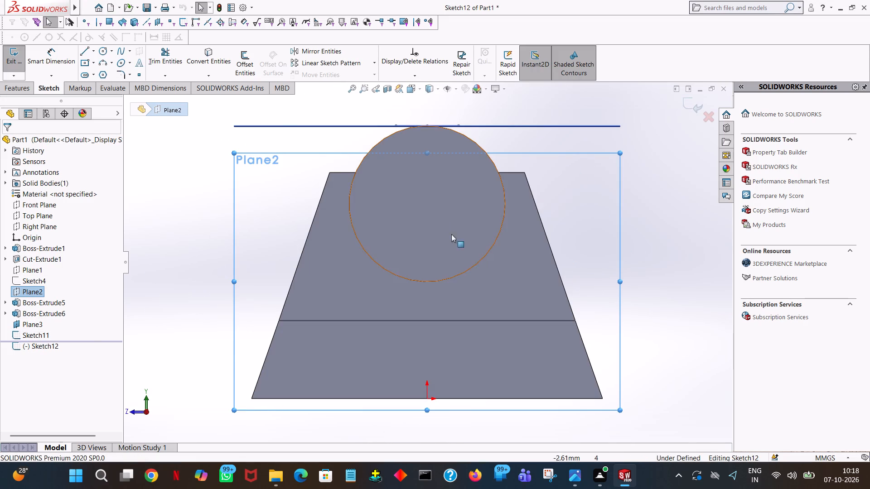
pyautogui.click(86, 53)
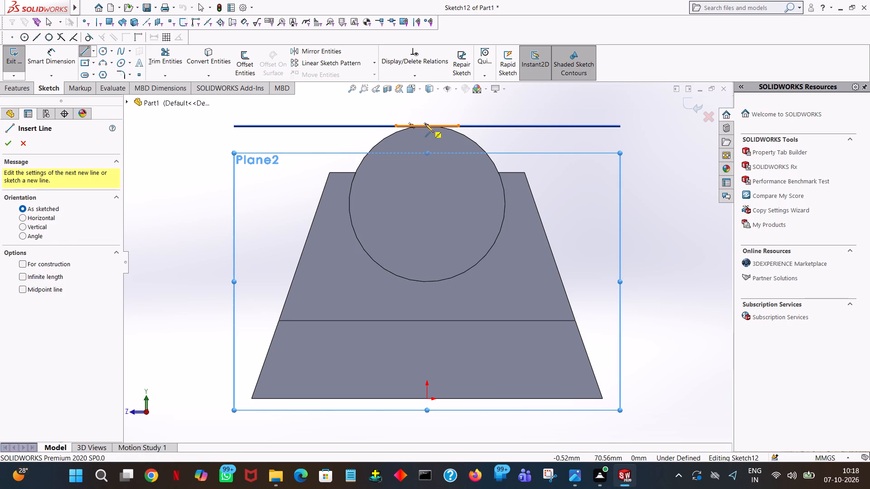
pyautogui.click(20, 143)
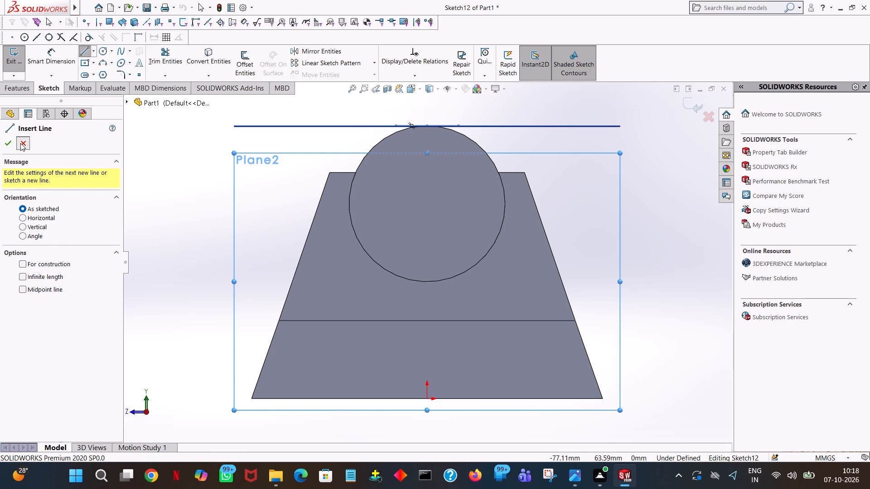
# Hide Plane3 and Sketch11 so only the solid body shows behind the open sketch.
pyautogui.click(36, 321)
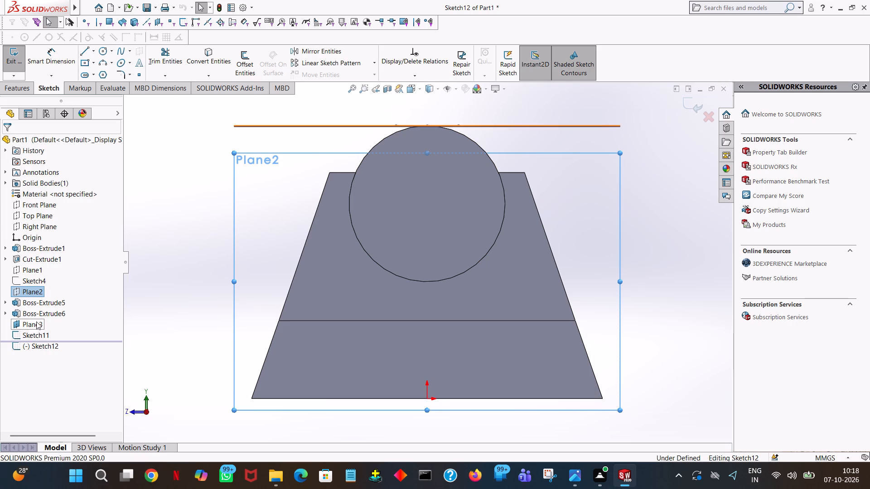
pyautogui.rightClick(36, 321)
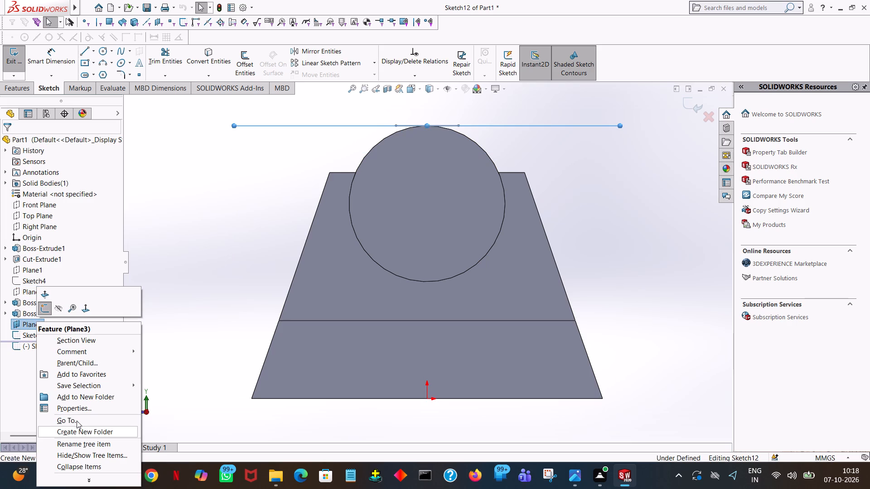
pyautogui.click(57, 309)
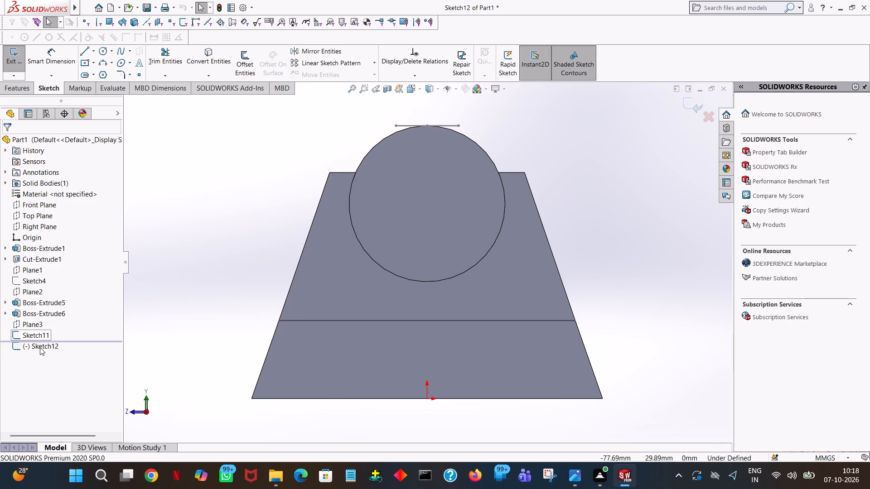
pyautogui.click(38, 333)
pyautogui.rightClick(38, 333)
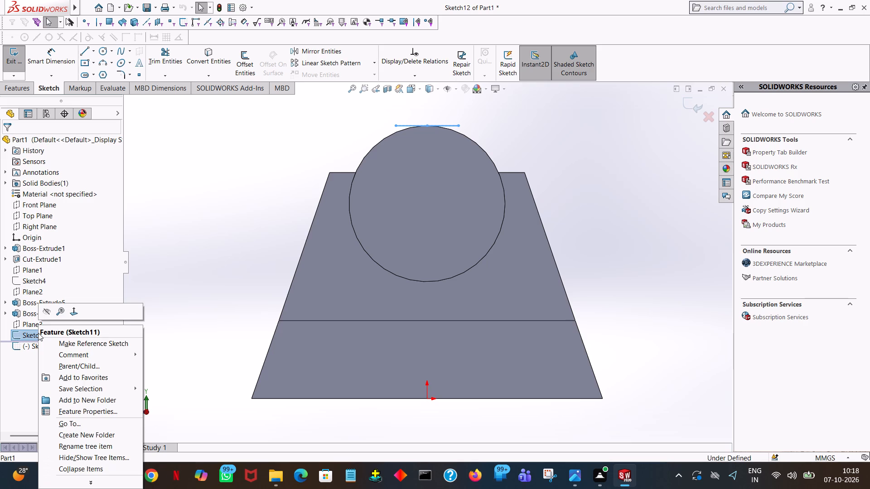
pyautogui.click(44, 314)
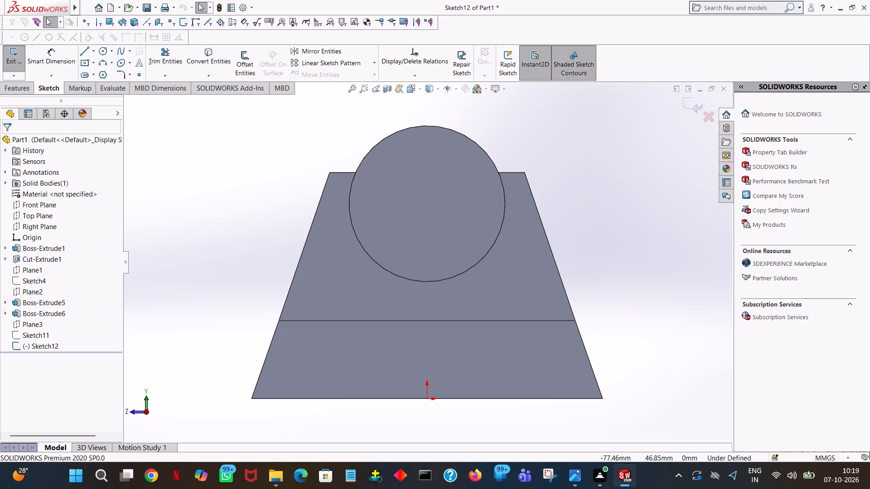
# From the top point of the cylinder's circle, sketch an 8 mm horizontal line and a vertical line about 13 mm down from its end.
pyautogui.click(81, 53)
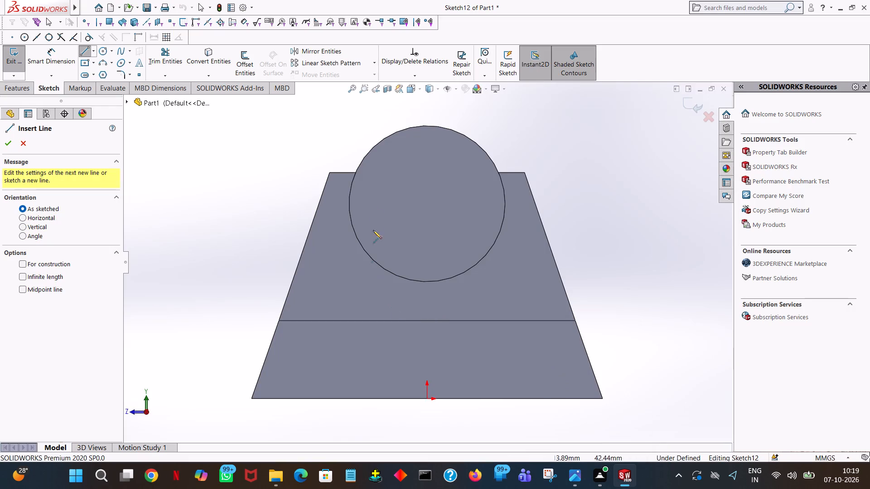
pyautogui.click(426, 125)
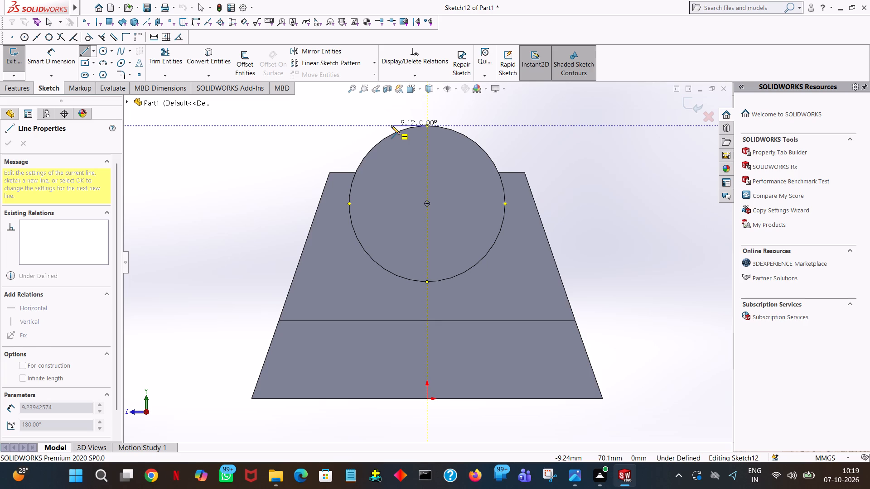
pyautogui.click(391, 125)
pyautogui.press('8')
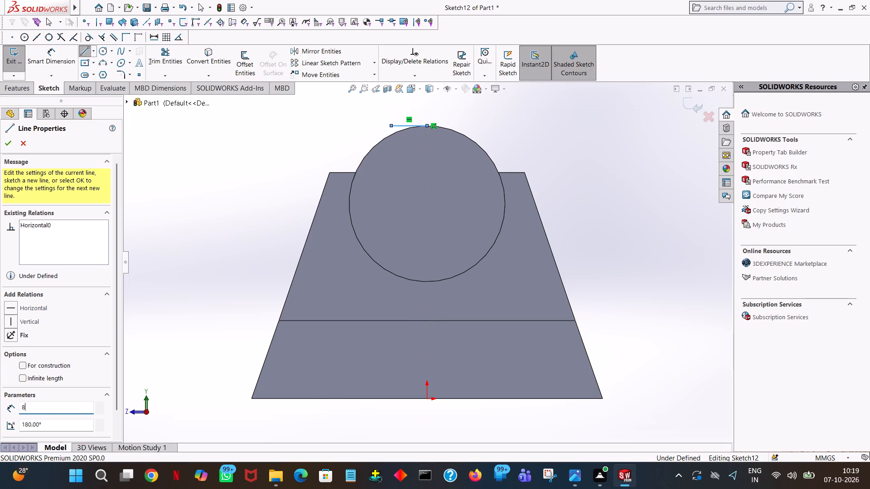
pyautogui.press('Return')
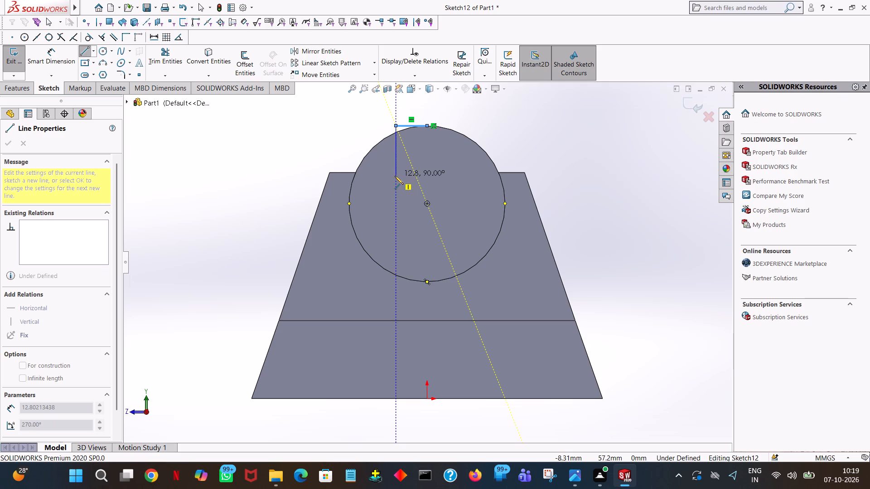
pyautogui.click(395, 176)
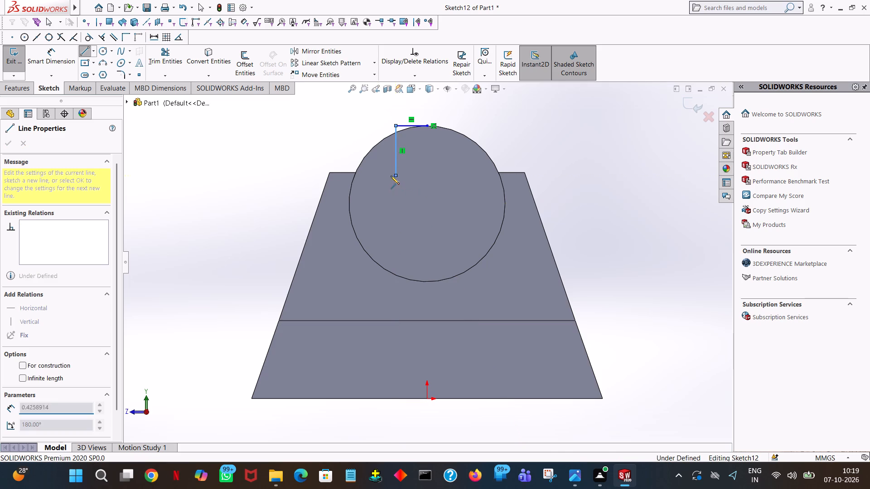
pyautogui.rightClick(369, 176)
pyautogui.click(389, 183)
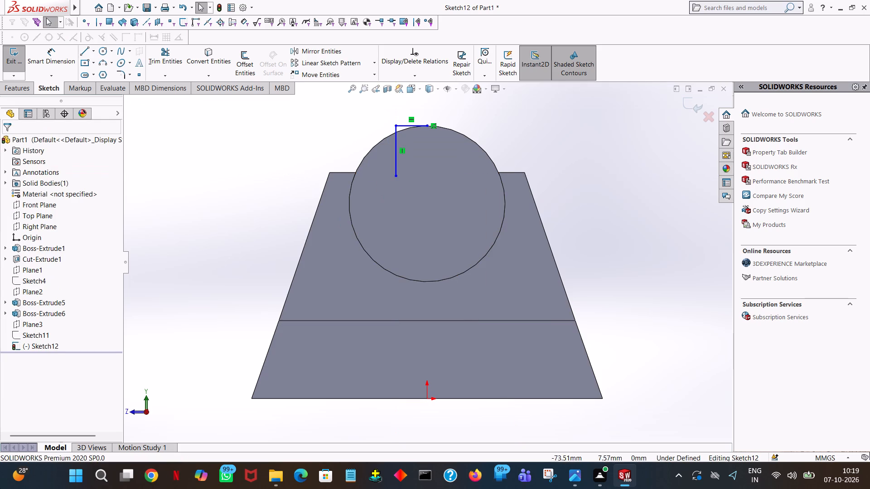
# Sketch a horizontal line from the support's top edge at the circle across the vertical line, and trim both overhanging ends at their intersection.
pyautogui.click(85, 53)
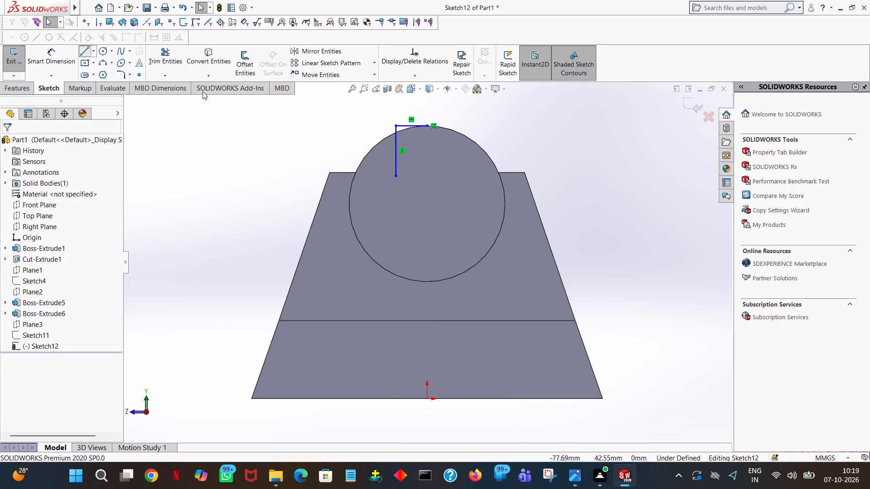
pyautogui.click(354, 173)
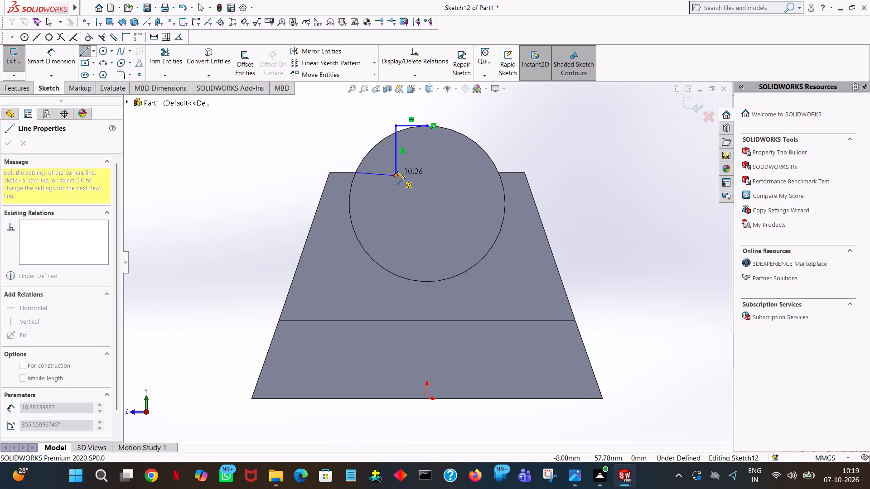
pyautogui.click(420, 173)
pyautogui.rightClick(420, 173)
pyautogui.click(445, 179)
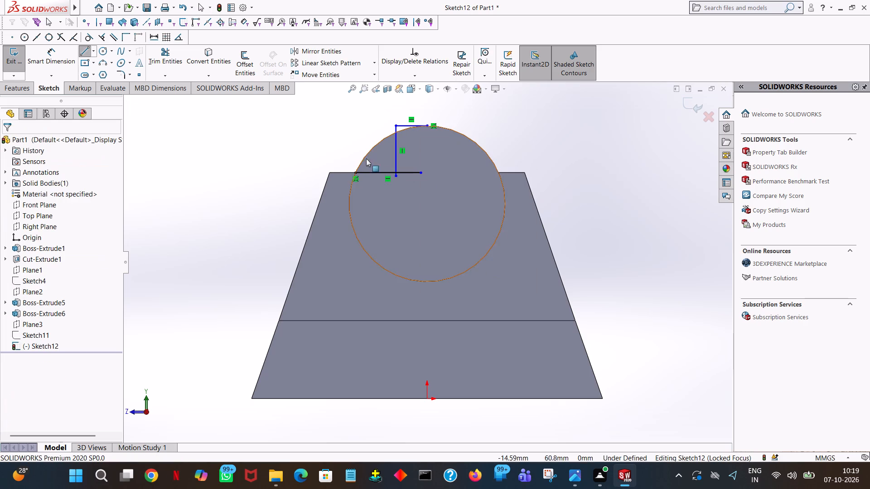
pyautogui.click(170, 61)
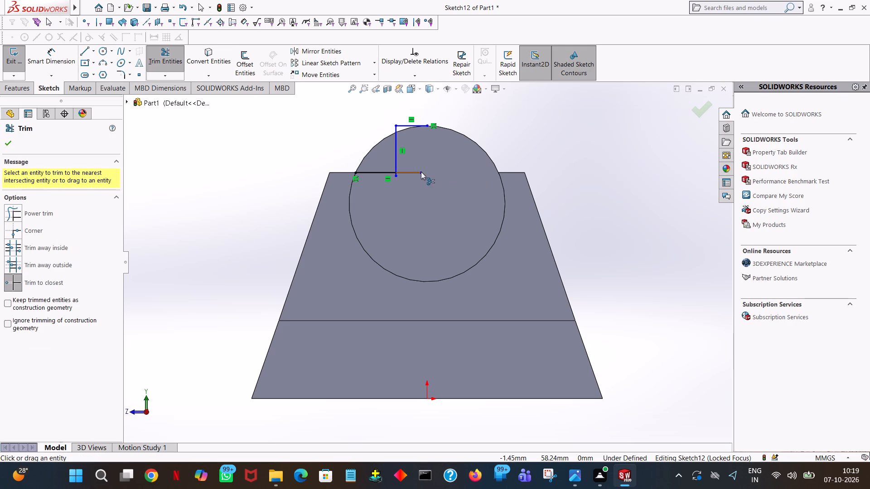
pyautogui.click(421, 172)
pyautogui.click(398, 177)
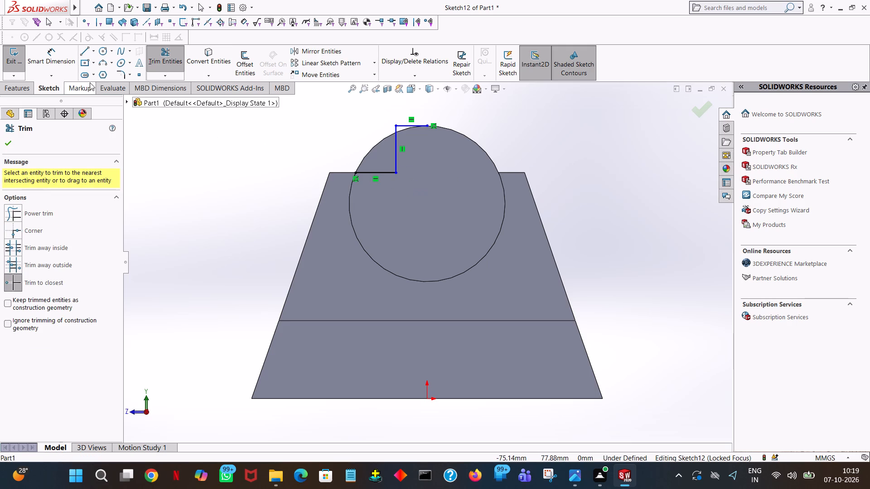
pyautogui.click(7, 146)
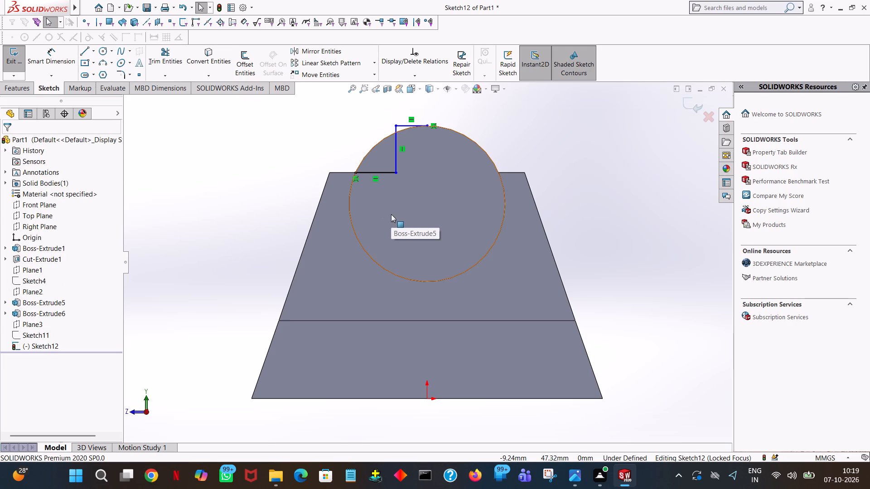
# Sketch a circle of 20 mm radius centred on the cylinder's axis, coinciding with its outer edge.
pyautogui.click(104, 51)
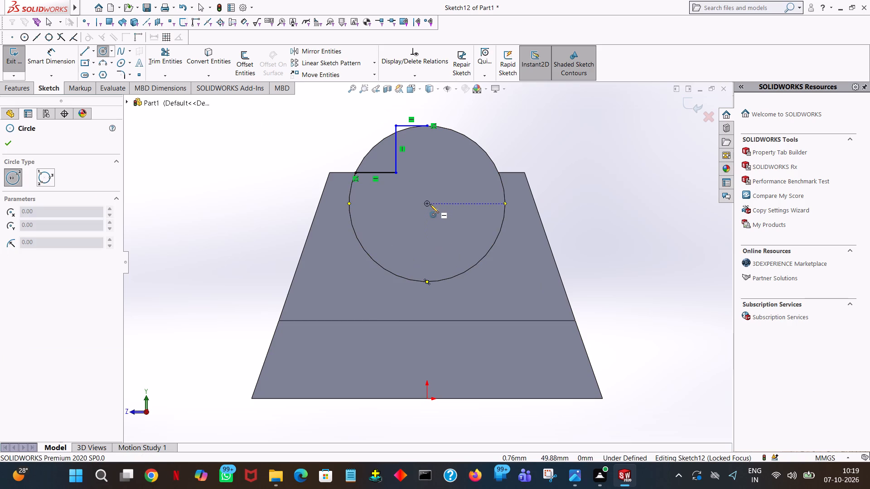
pyautogui.click(428, 204)
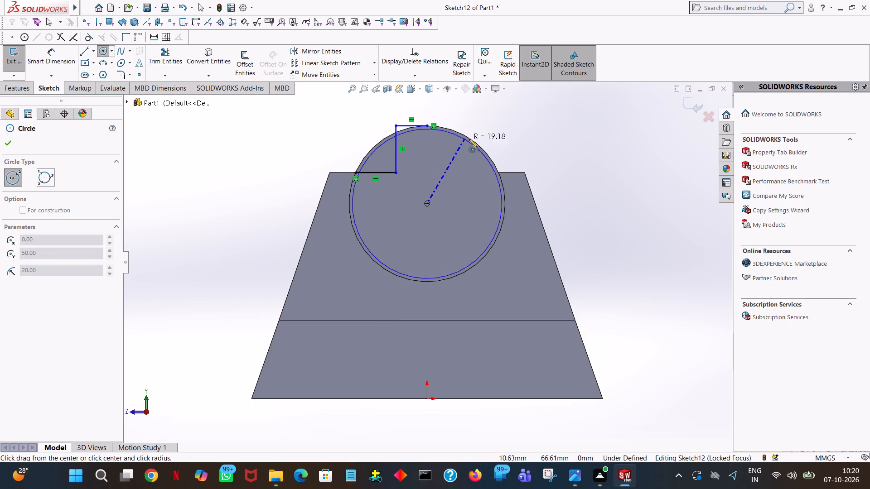
pyautogui.click(470, 139)
pyautogui.rightClick(470, 139)
pyautogui.click(495, 145)
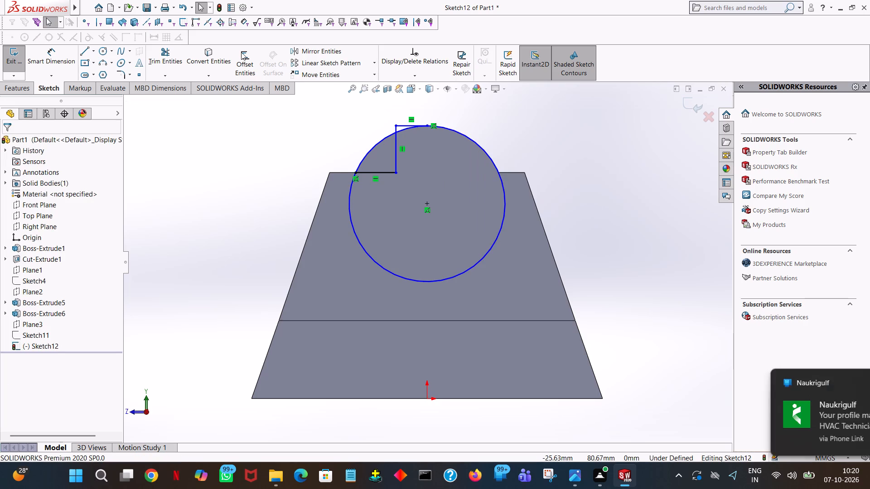
# Trim the circle, the top horizontal line and the vertical line's upper stub, leaving a closed three-sided profile at the cylinder's upper flank.
pyautogui.click(169, 51)
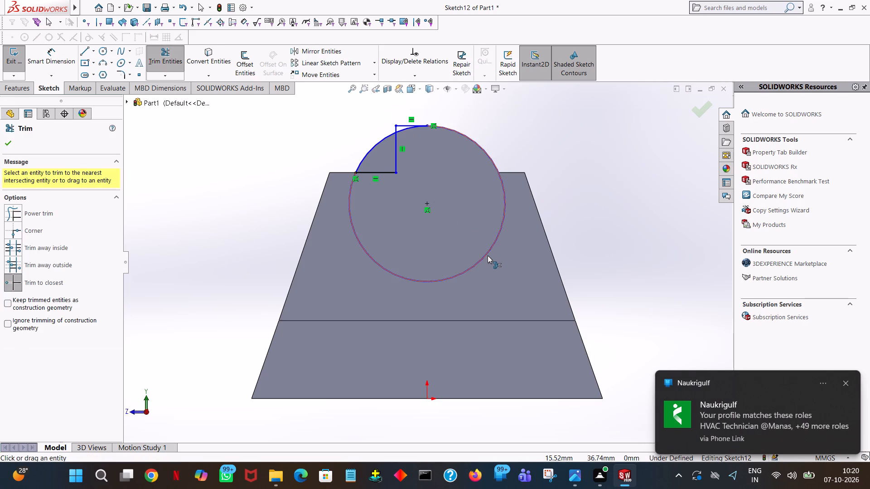
pyautogui.click(488, 255)
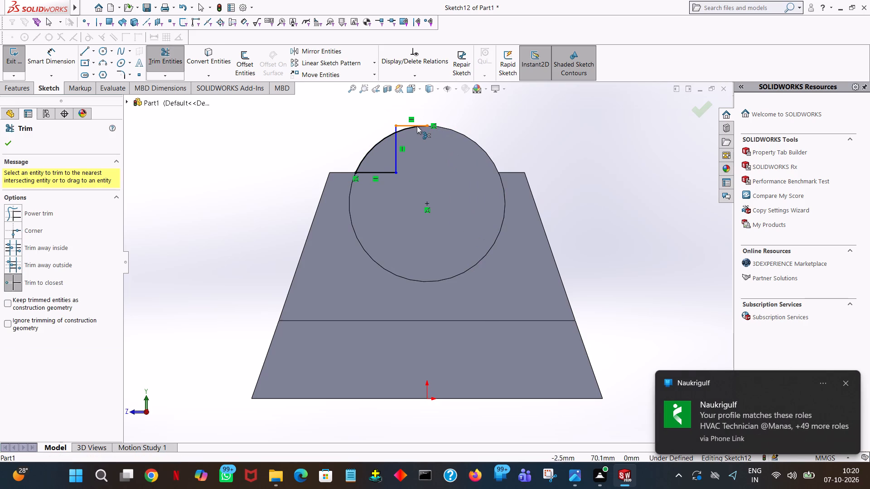
pyautogui.click(417, 126)
pyautogui.click(427, 124)
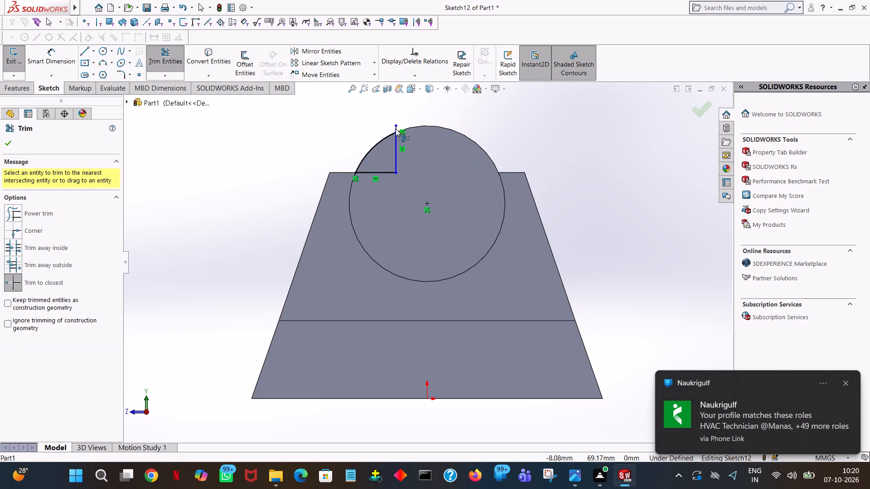
pyautogui.click(395, 128)
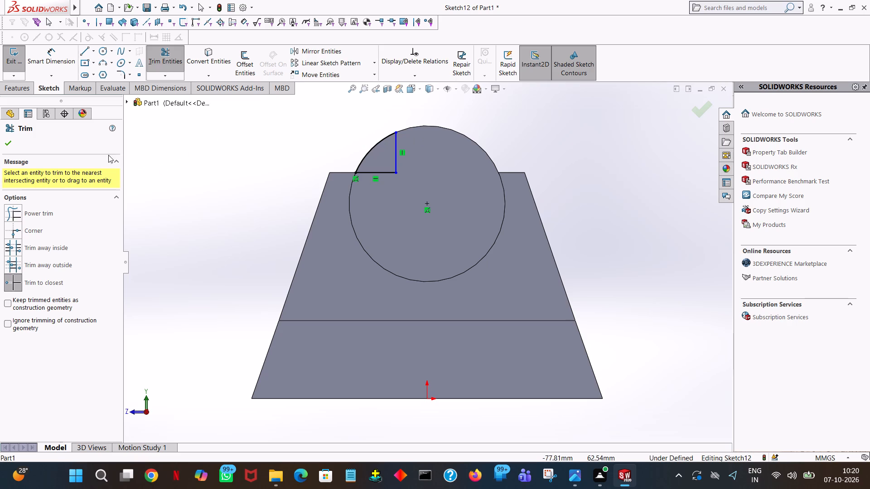
pyautogui.click(7, 142)
# Cut-extrude the closed profile with a Blind depth of 24 mm along the cylinder.
pyautogui.moveTo(276, 141); pyautogui.dragTo(301, 186, button='middle')
pyautogui.click(22, 90)
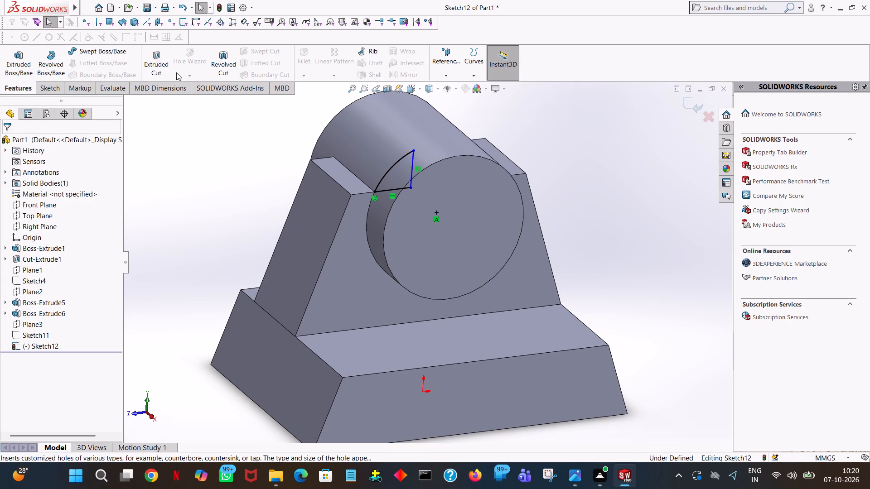
pyautogui.click(160, 67)
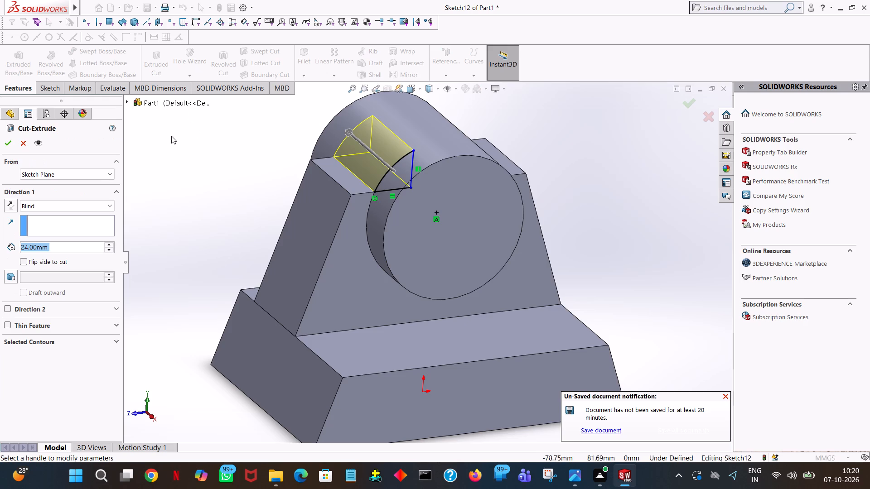
pyautogui.moveTo(191, 153); pyautogui.dragTo(223, 188, button='middle')
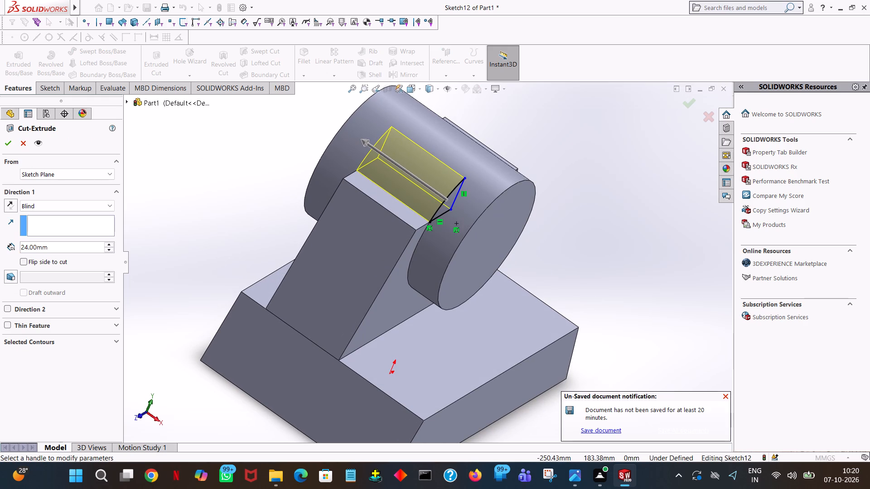
pyautogui.click(9, 145)
pyautogui.click(213, 154)
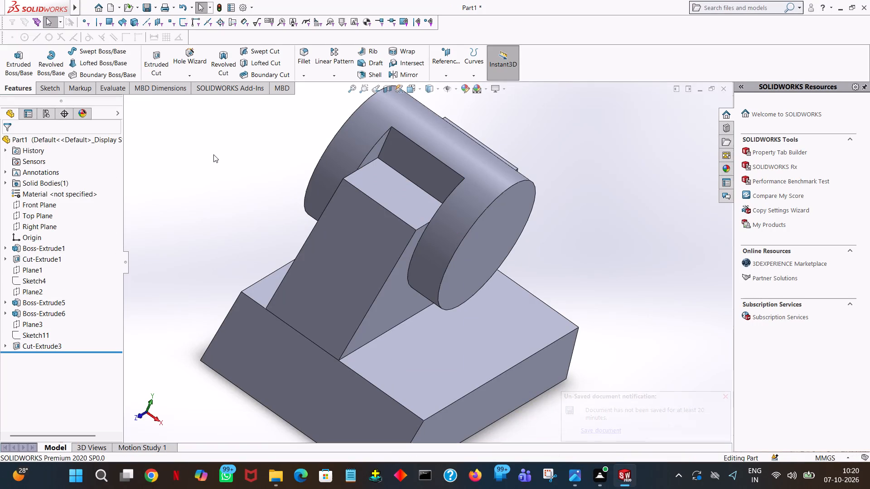
# Mirror the cylinder's side cut about the Front Plane to the opposite side.
pyautogui.moveTo(216, 157); pyautogui.dragTo(192, 129, button='middle')
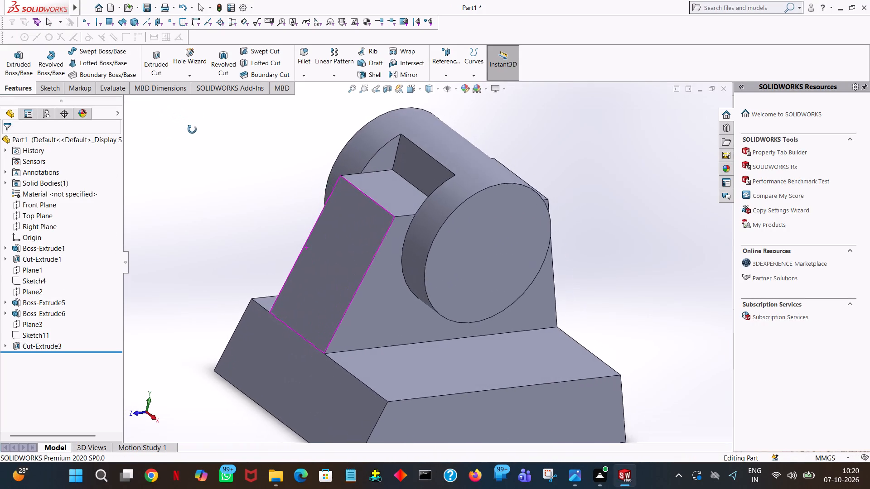
pyautogui.moveTo(192, 129); pyautogui.dragTo(171, 139, button='middle')
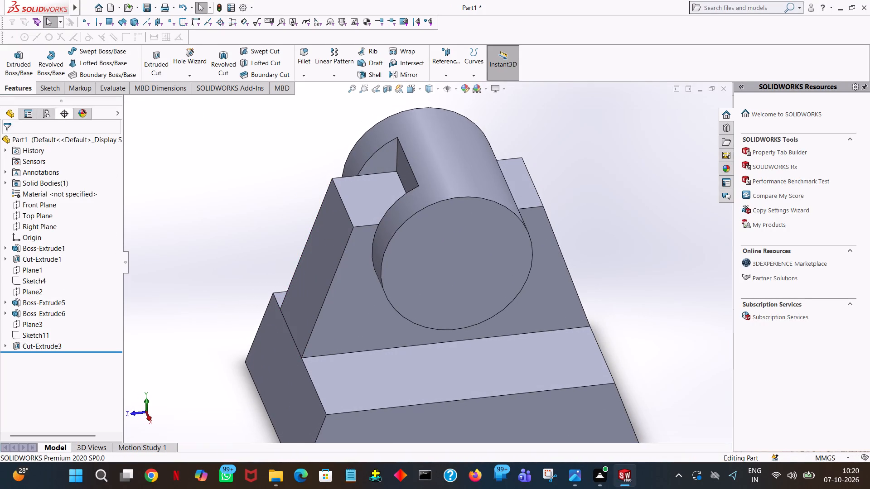
pyautogui.click(45, 207)
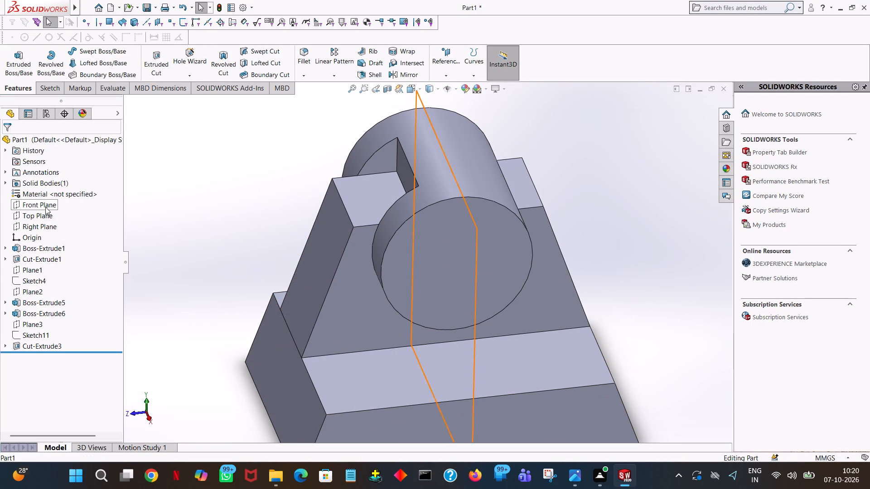
pyautogui.moveTo(241, 218); pyautogui.dragTo(231, 208, button='middle')
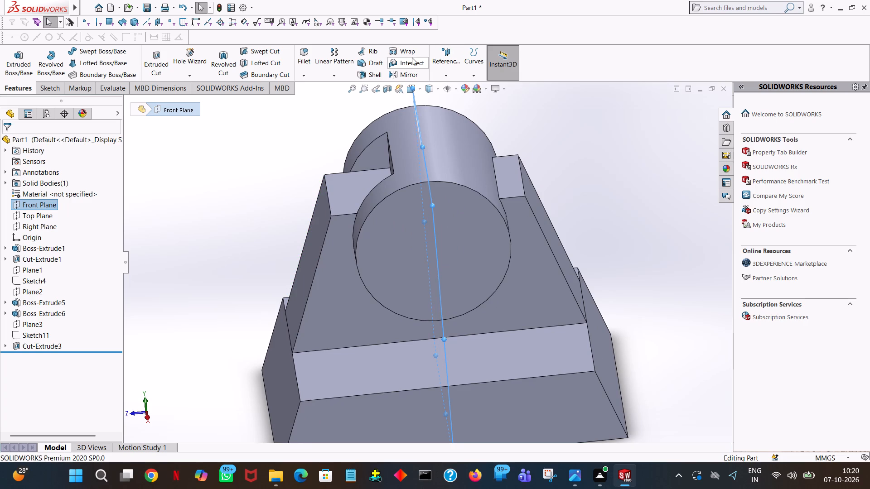
pyautogui.click(405, 72)
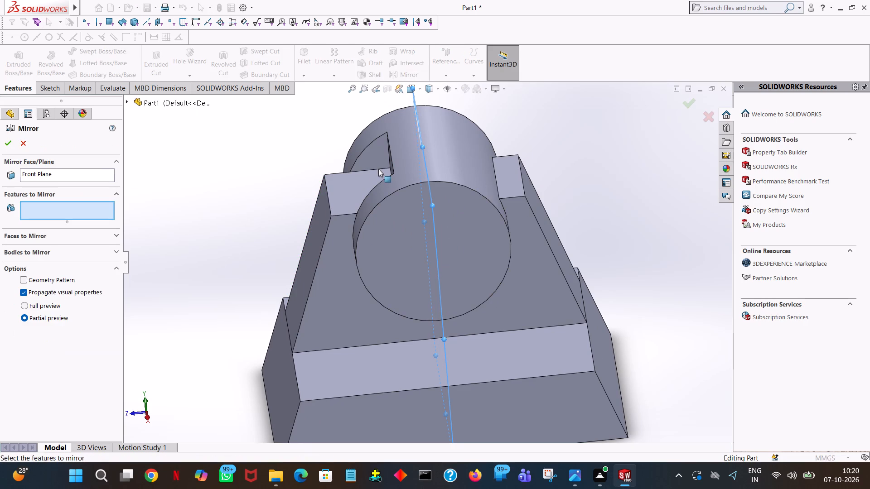
pyautogui.click(378, 169)
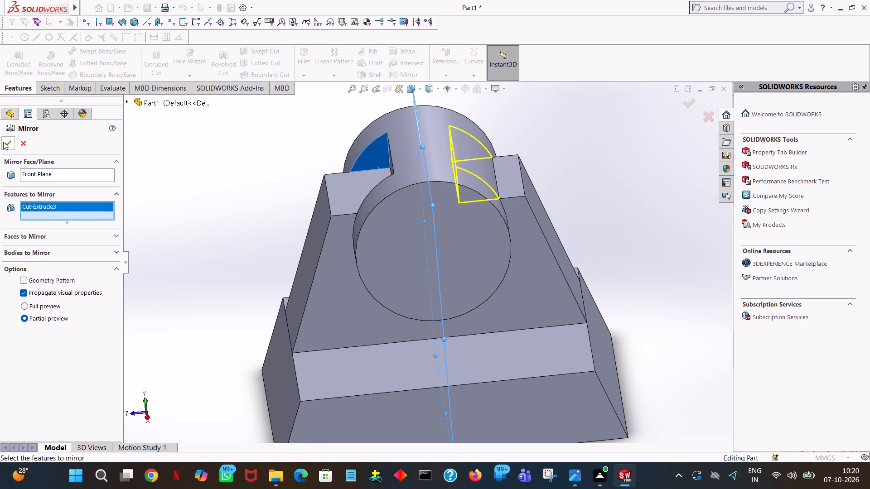
pyautogui.click(3, 142)
pyautogui.click(241, 165)
pyautogui.moveTo(244, 165); pyautogui.dragTo(248, 152, button='middle')
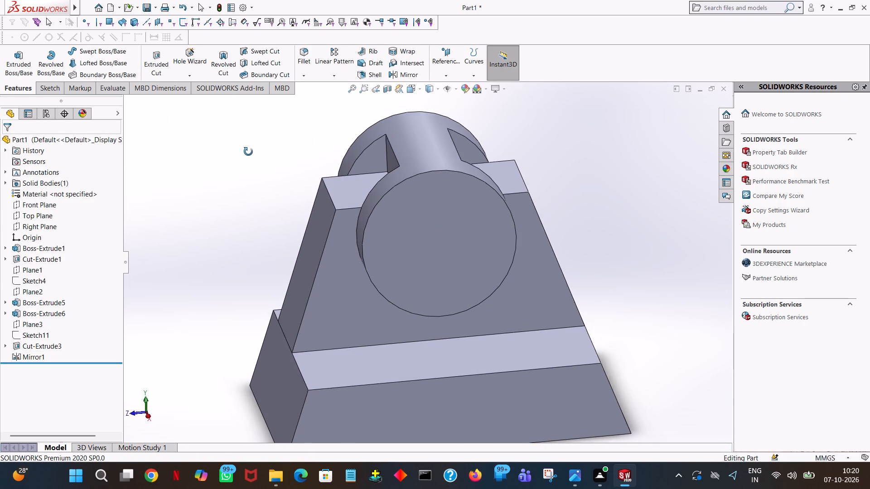
# Sketch a circle of 8 mm radius on the cylinder's end face, centred on the cylinder's axis, for an extruded feature.
pyautogui.moveTo(248, 152); pyautogui.dragTo(277, 113, button='middle')
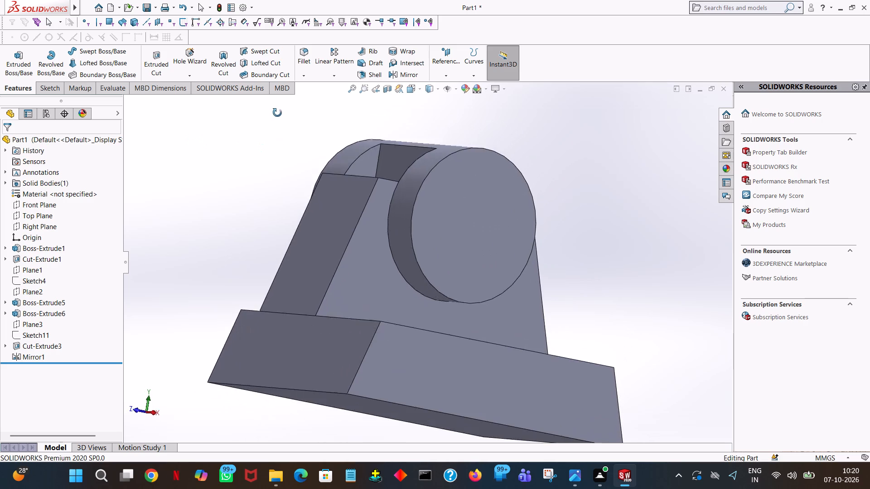
pyautogui.moveTo(277, 113); pyautogui.dragTo(327, 146, button='middle')
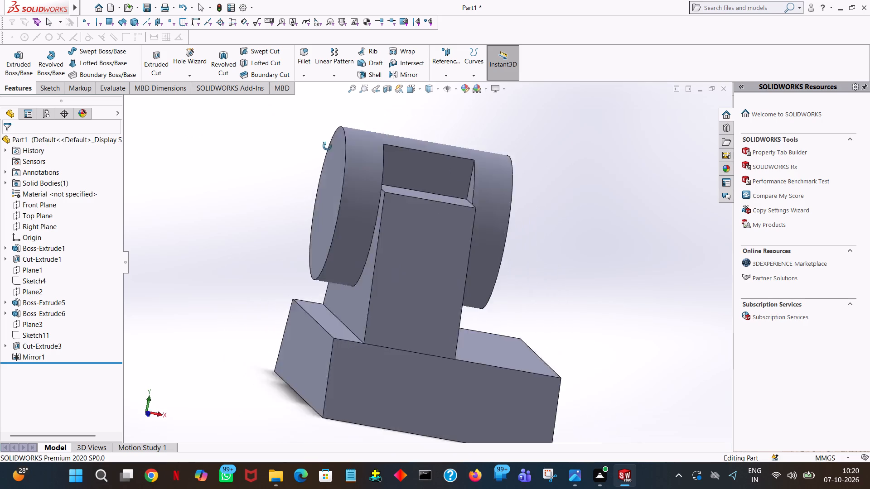
pyautogui.moveTo(327, 146); pyautogui.dragTo(261, 158, button='middle')
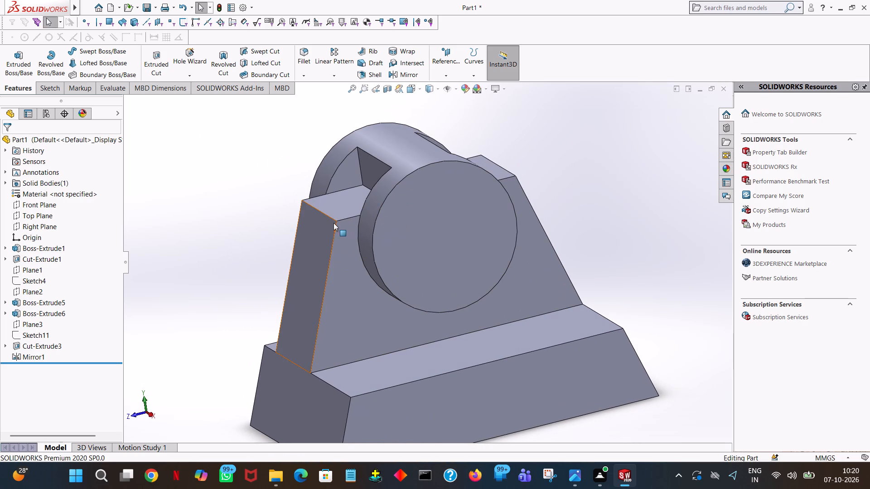
pyautogui.click(159, 59)
pyautogui.click(412, 219)
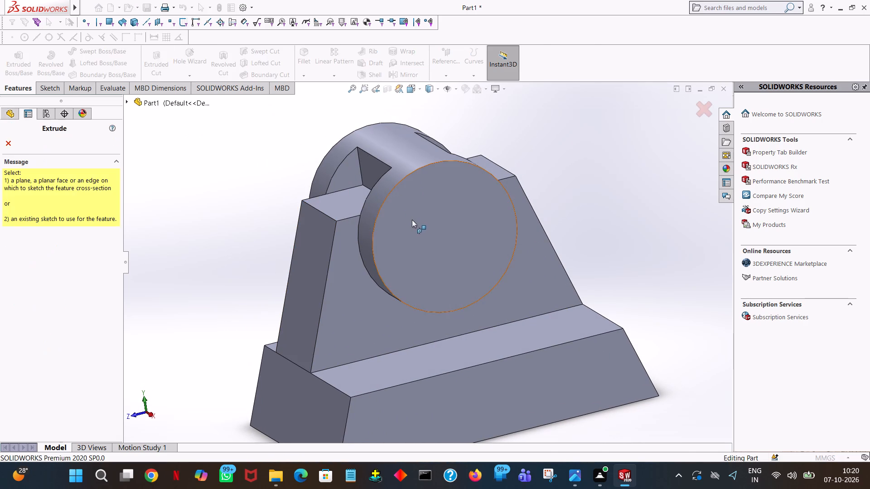
pyautogui.click(100, 54)
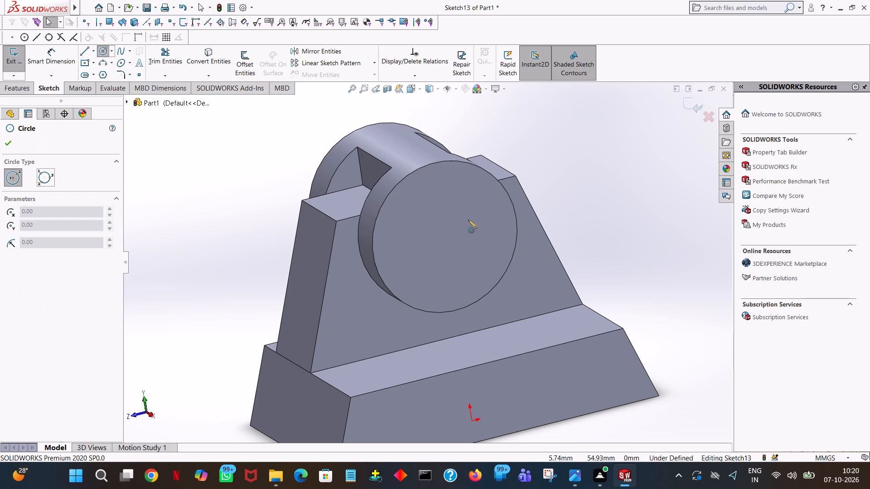
pyautogui.click(445, 236)
pyautogui.click(470, 192)
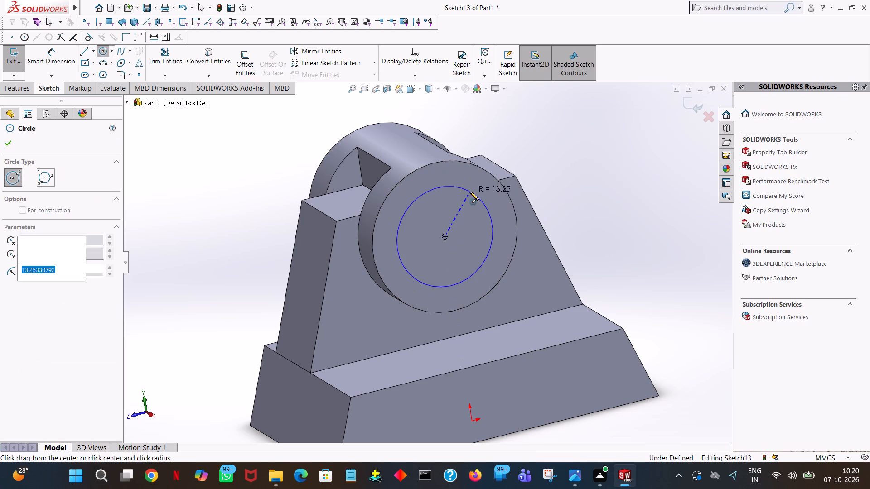
pyautogui.press('8')
pyautogui.press('Return')
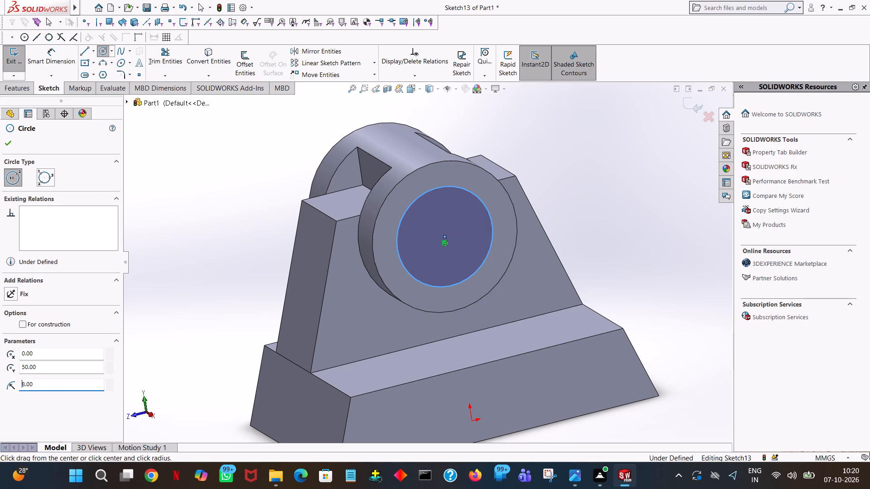
pyautogui.click(2, 143)
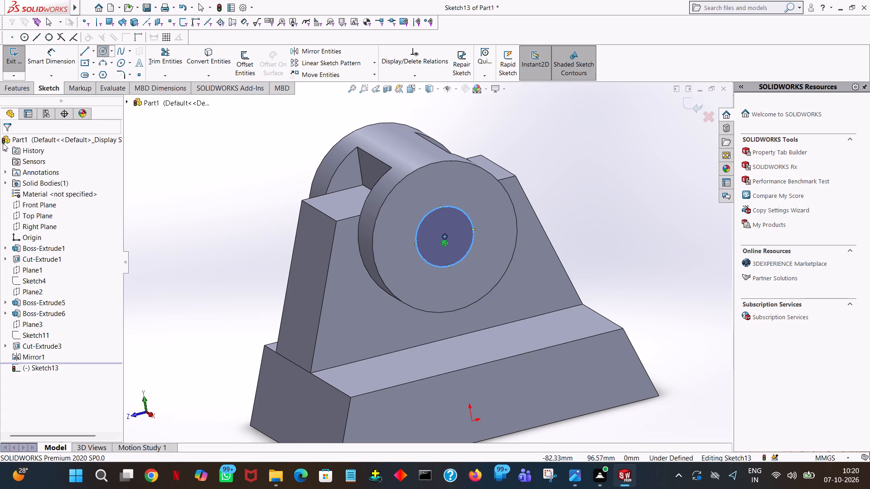
# Cut-extrude the 8 mm radius circle through the whole cylinder with a Blind depth of 57 mm.
pyautogui.click(19, 86)
pyautogui.click(168, 62)
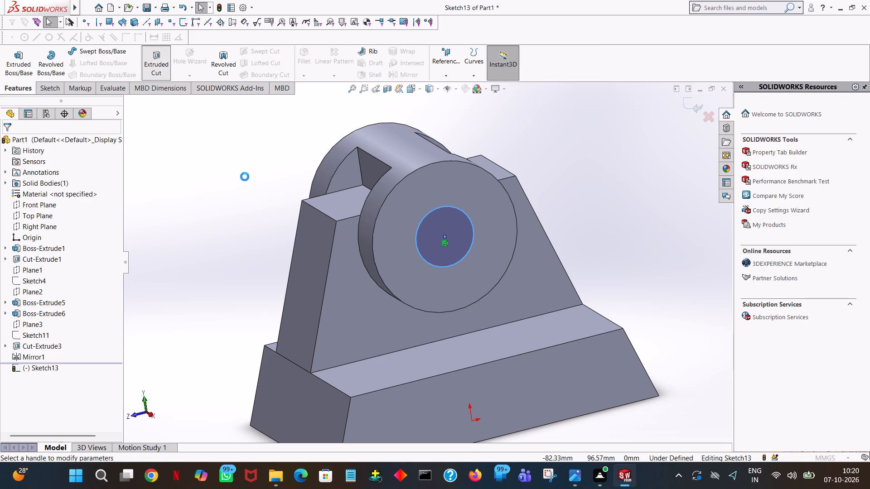
pyautogui.moveTo(253, 188); pyautogui.dragTo(310, 208, button='middle')
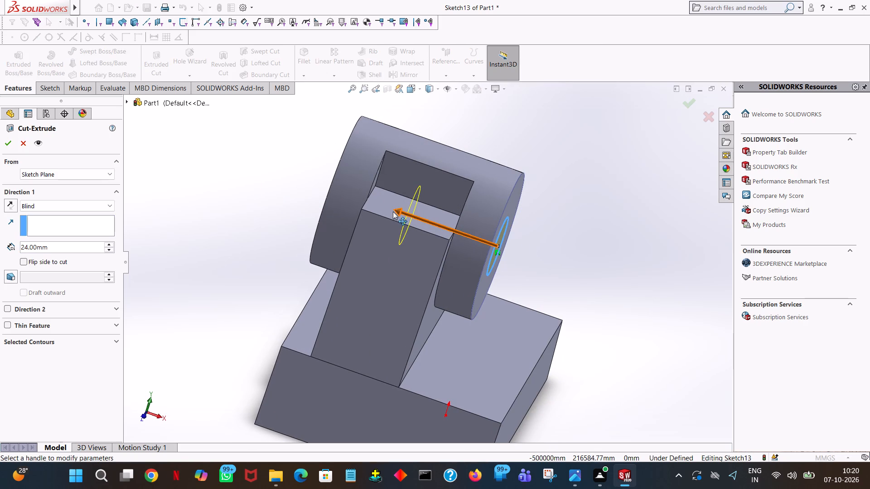
pyautogui.moveTo(396, 210); pyautogui.dragTo(283, 185)
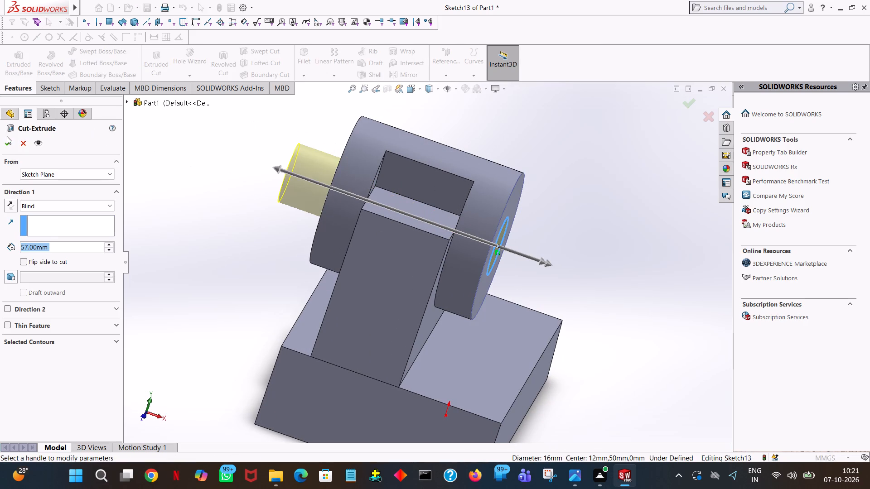
pyautogui.click(7, 137)
pyautogui.click(226, 195)
# Start an Extruded Boss sketch on the base's sloped end face below the upright and view it face-on.
pyautogui.moveTo(227, 196); pyautogui.dragTo(142, 142, button='middle')
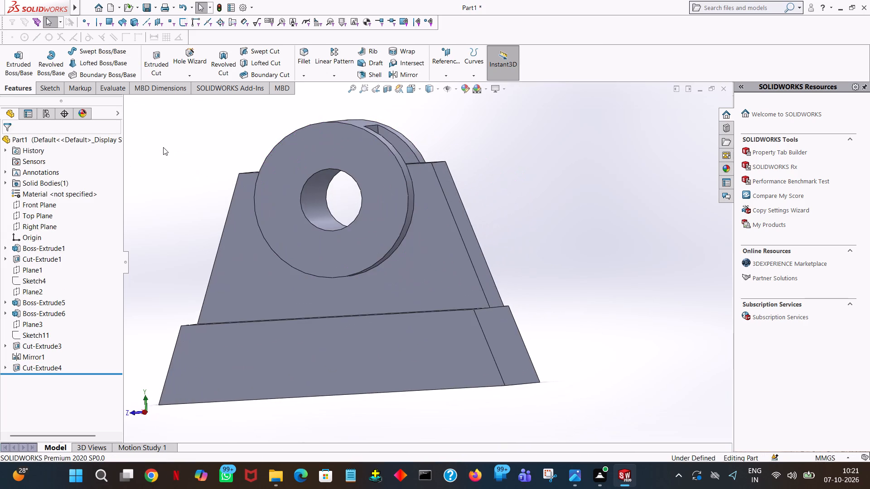
pyautogui.moveTo(163, 147); pyautogui.dragTo(223, 168, button='middle')
pyautogui.middleClick(223, 168)
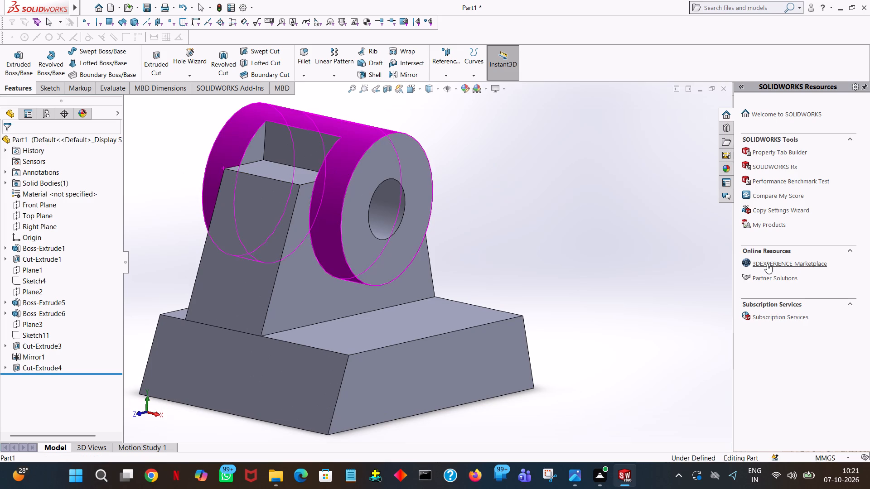
pyautogui.moveTo(615, 397); pyautogui.dragTo(623, 398, button='middle')
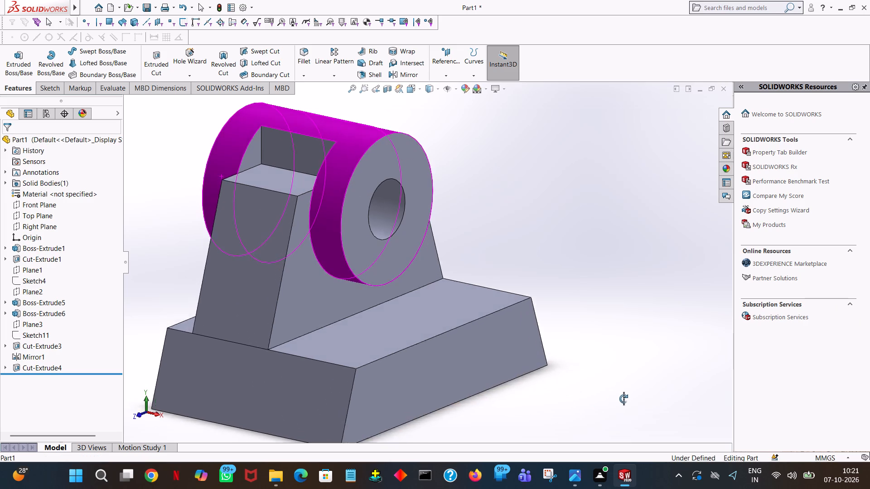
pyautogui.moveTo(623, 398); pyautogui.dragTo(646, 374, button='middle')
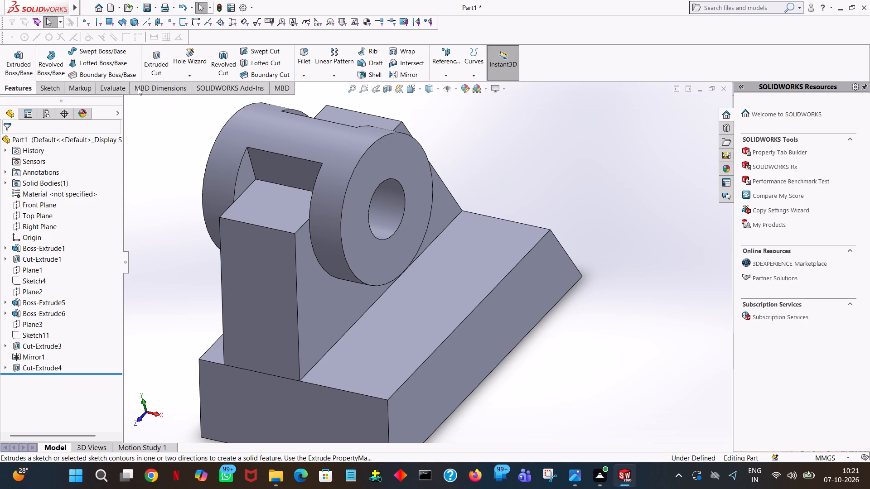
pyautogui.click(23, 73)
pyautogui.click(258, 403)
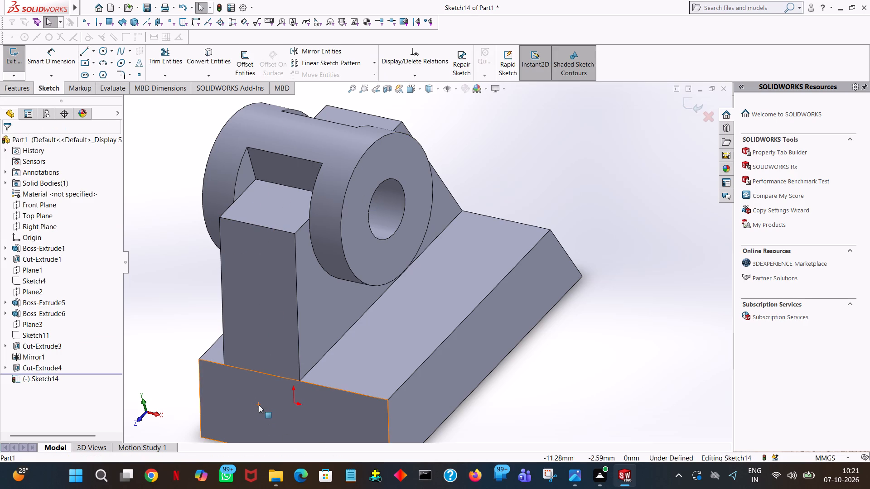
pyautogui.press('space')
pyautogui.click(111, 71)
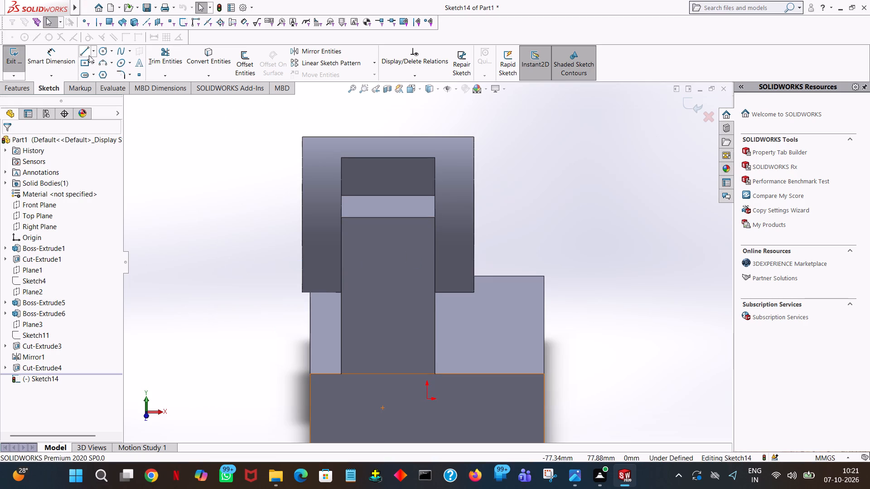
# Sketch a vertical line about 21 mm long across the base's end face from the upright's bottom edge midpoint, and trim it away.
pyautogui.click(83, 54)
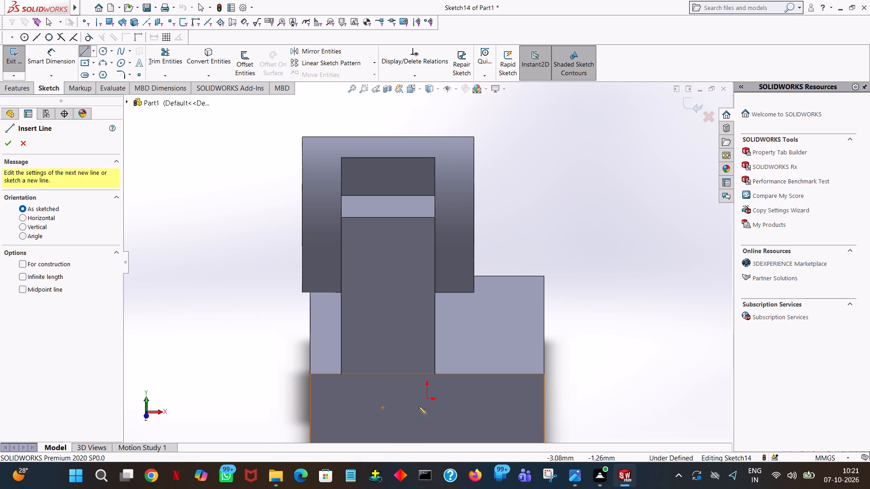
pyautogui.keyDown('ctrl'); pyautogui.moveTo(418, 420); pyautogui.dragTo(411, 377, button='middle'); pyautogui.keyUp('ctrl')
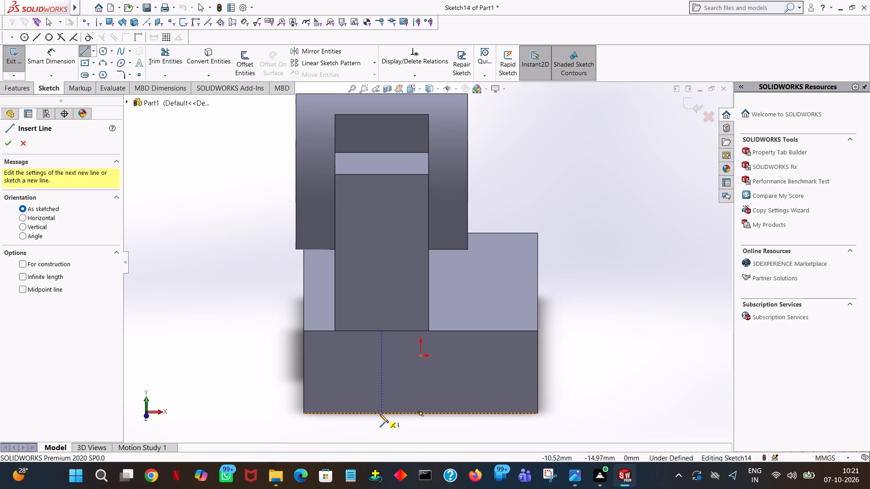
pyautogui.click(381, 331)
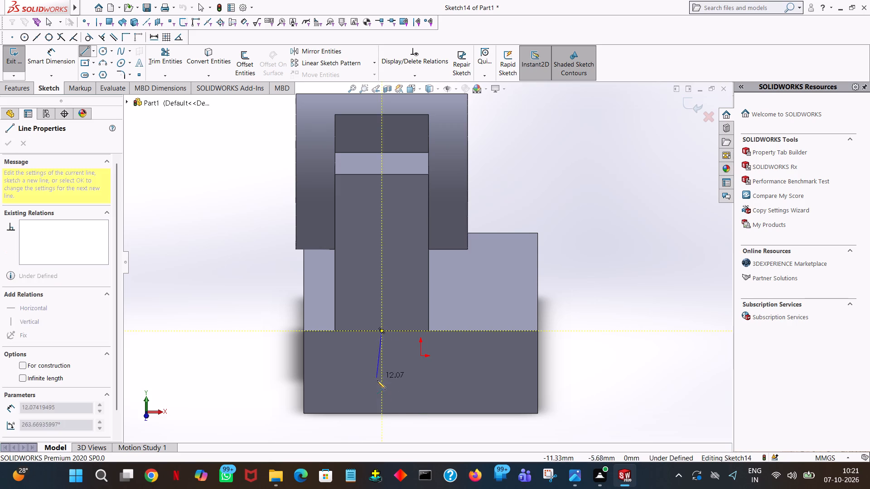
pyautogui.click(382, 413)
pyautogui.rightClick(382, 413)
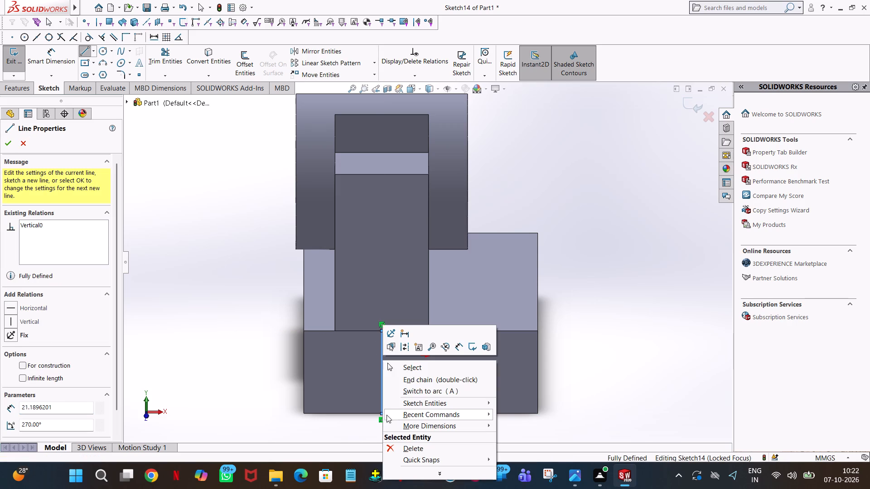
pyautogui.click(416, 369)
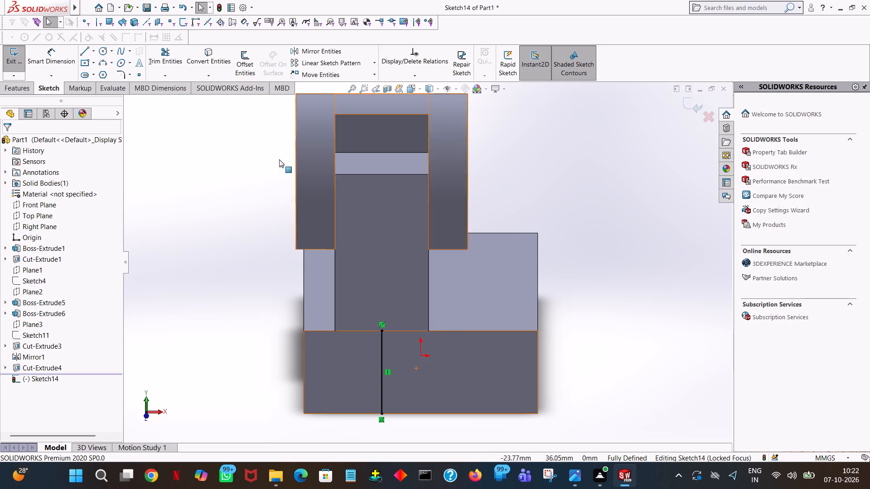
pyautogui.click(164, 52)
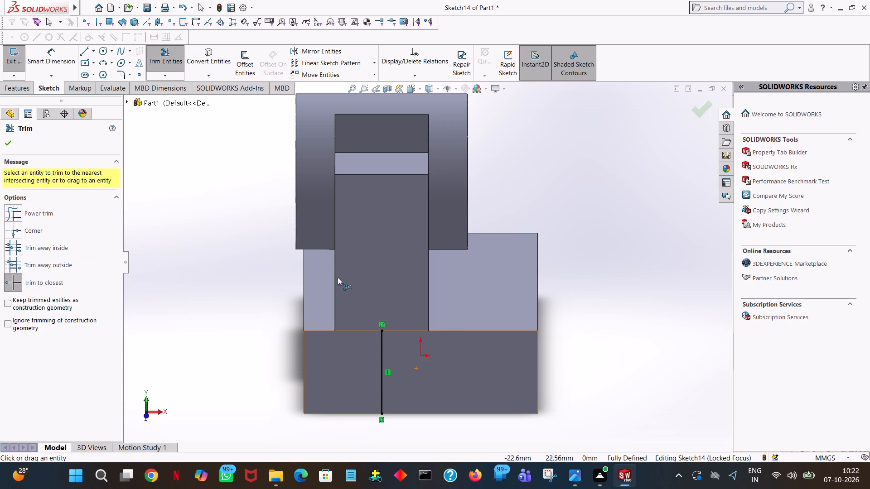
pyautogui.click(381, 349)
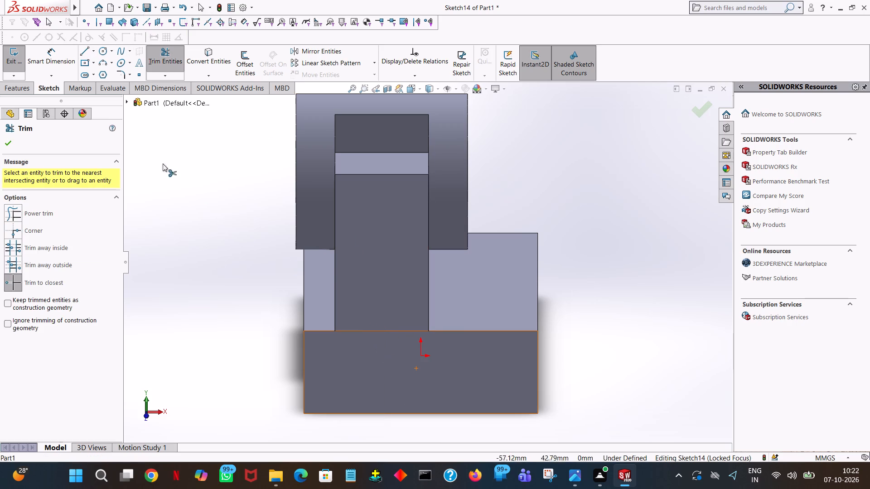
# Sketch a 7 mm vertical line up from the base's bottom edge, in line with the upright's middle, and an 8 mm horizontal line from its top.
pyautogui.click(87, 50)
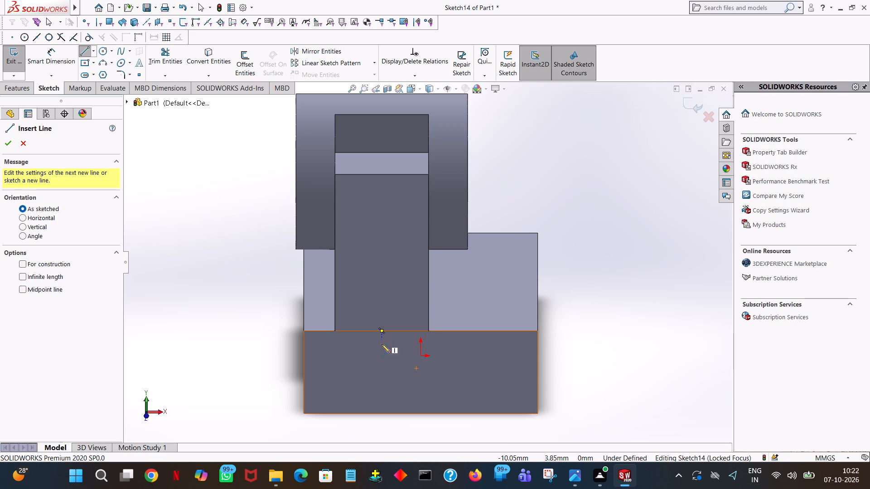
pyautogui.click(382, 413)
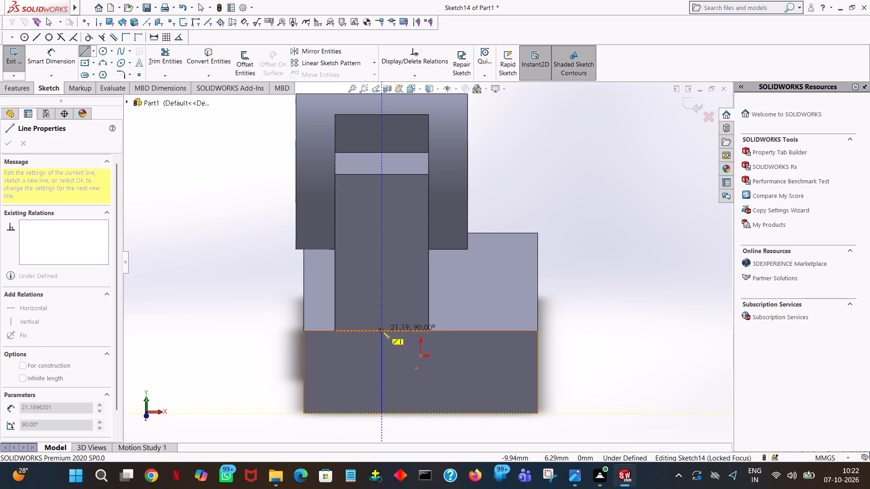
pyautogui.click(383, 365)
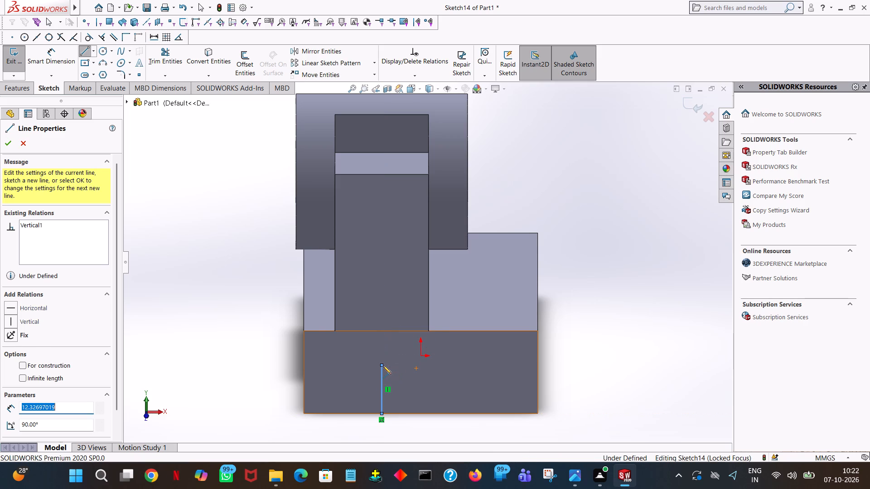
pyautogui.press('7')
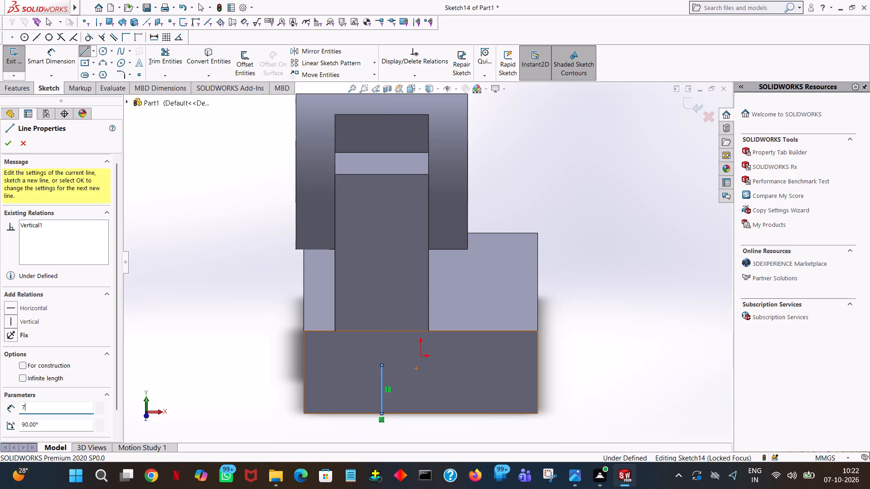
pyautogui.press('Return')
pyautogui.click(409, 387)
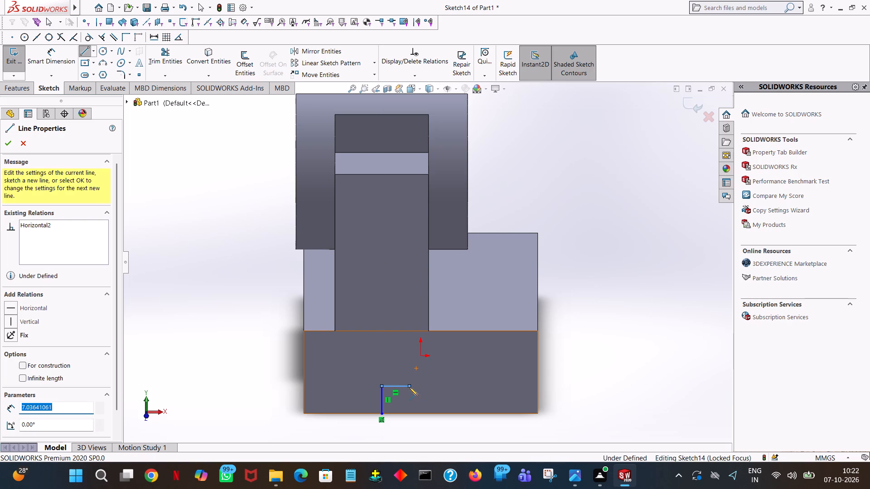
pyautogui.press('8')
pyautogui.press('Return')
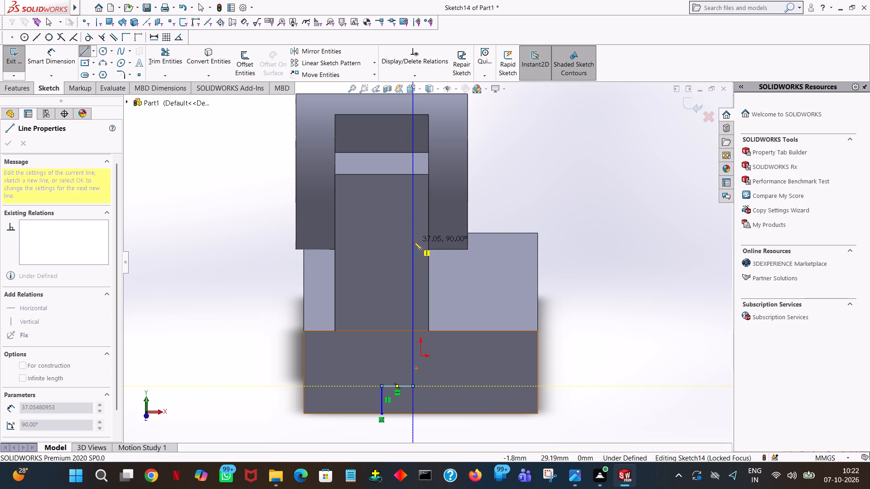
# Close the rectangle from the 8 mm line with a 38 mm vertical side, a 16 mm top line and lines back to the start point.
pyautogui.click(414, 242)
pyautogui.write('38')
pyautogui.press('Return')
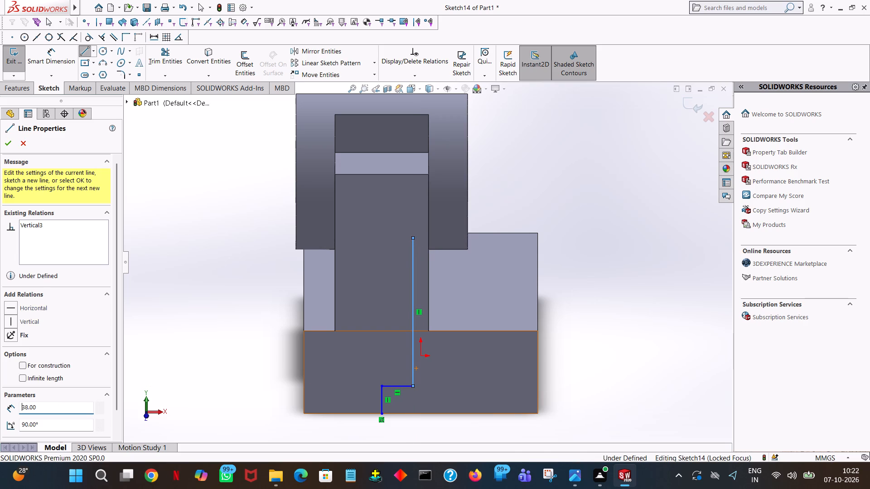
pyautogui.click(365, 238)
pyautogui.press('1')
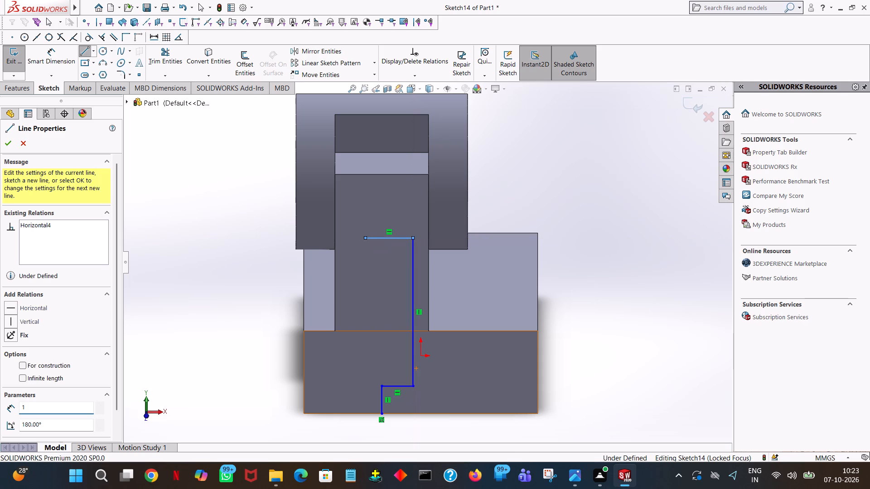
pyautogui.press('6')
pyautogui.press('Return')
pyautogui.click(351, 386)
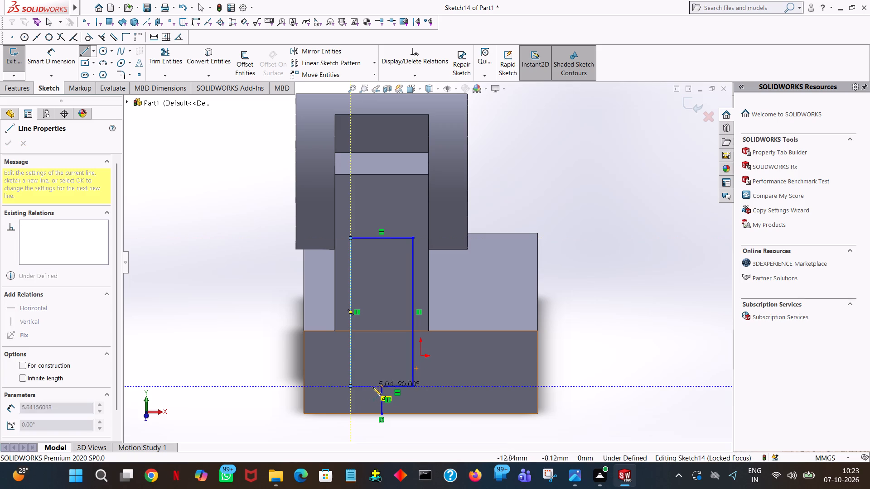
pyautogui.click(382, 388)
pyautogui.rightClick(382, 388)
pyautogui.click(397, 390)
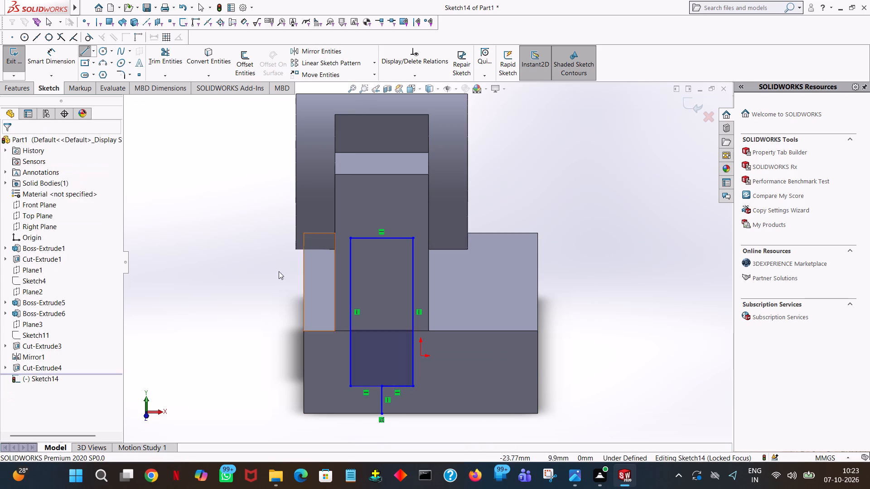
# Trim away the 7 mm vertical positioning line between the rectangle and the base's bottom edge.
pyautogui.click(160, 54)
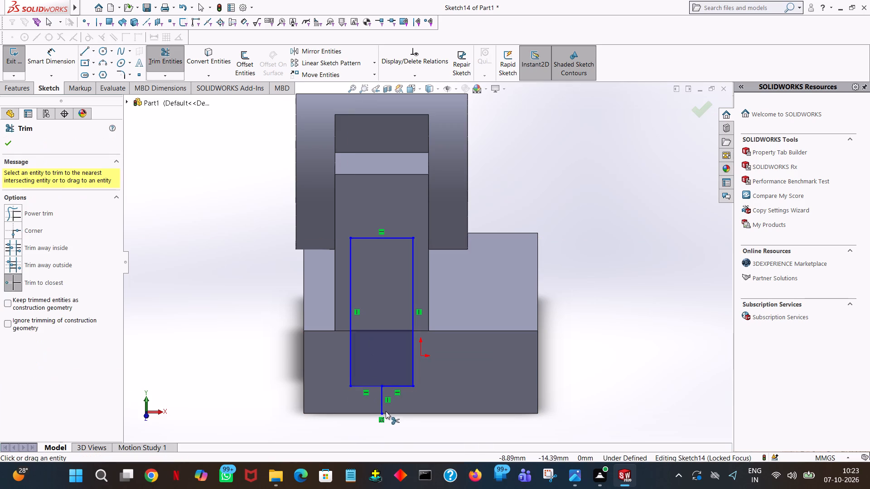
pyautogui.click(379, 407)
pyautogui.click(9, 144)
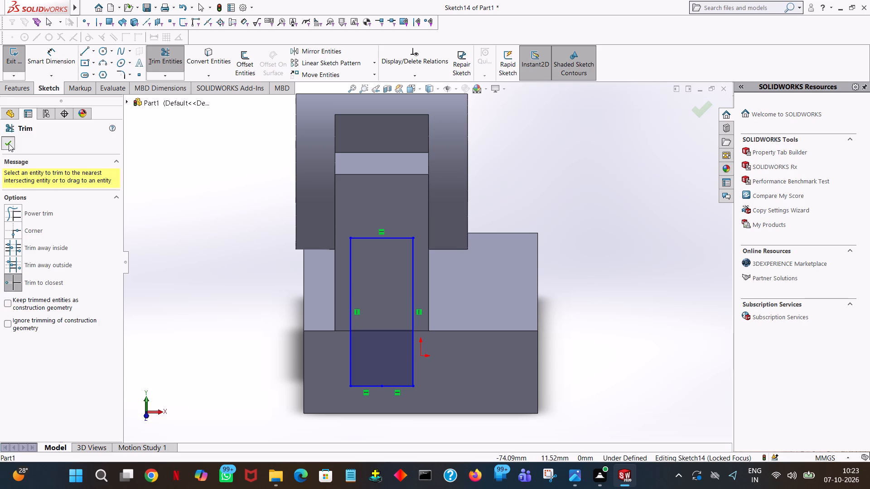
# Examine how the rectangle sketch lies relative to the sloped end faces of the base and upright.
pyautogui.moveTo(594, 343); pyautogui.dragTo(515, 341, button='middle')
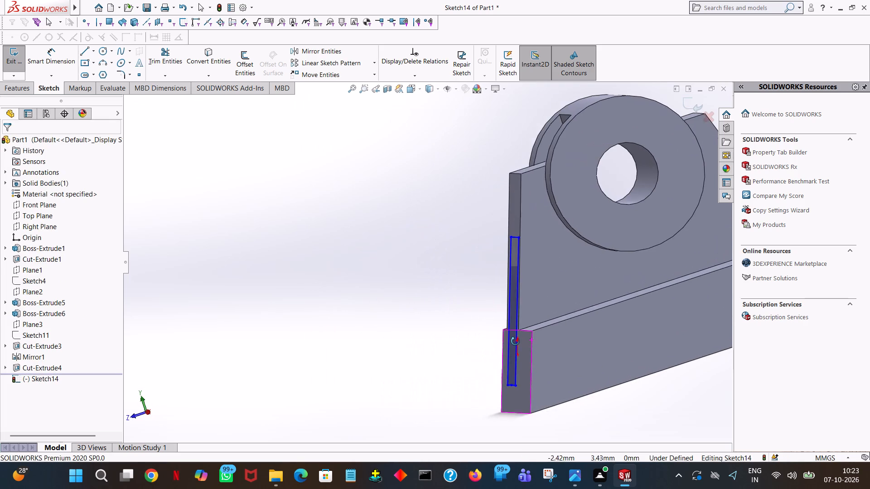
pyautogui.moveTo(515, 341); pyautogui.dragTo(521, 356, button='middle')
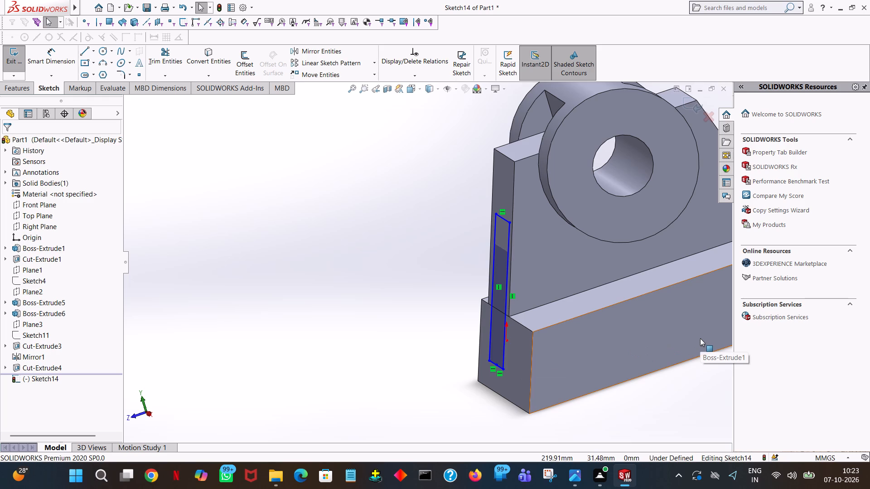
pyautogui.moveTo(632, 324); pyautogui.dragTo(624, 313, button='middle')
pyautogui.moveTo(631, 324); pyautogui.dragTo(623, 312, button='right')
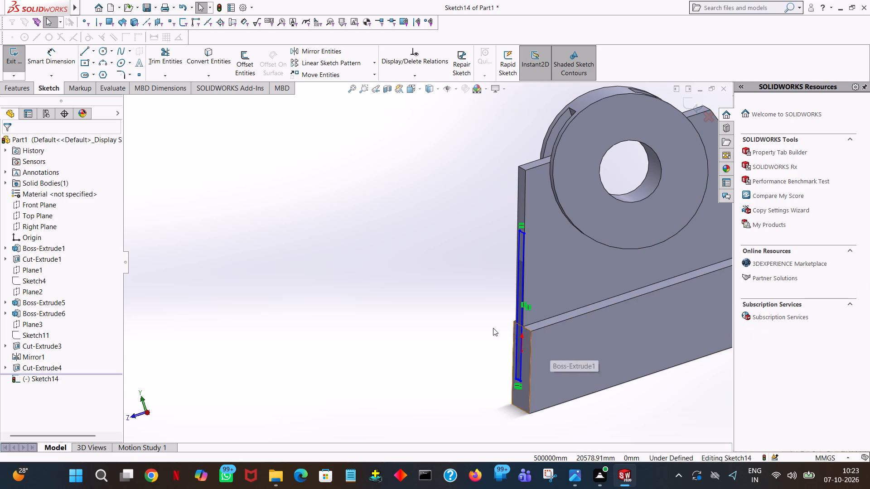
pyautogui.moveTo(452, 316); pyautogui.dragTo(461, 340, button='middle')
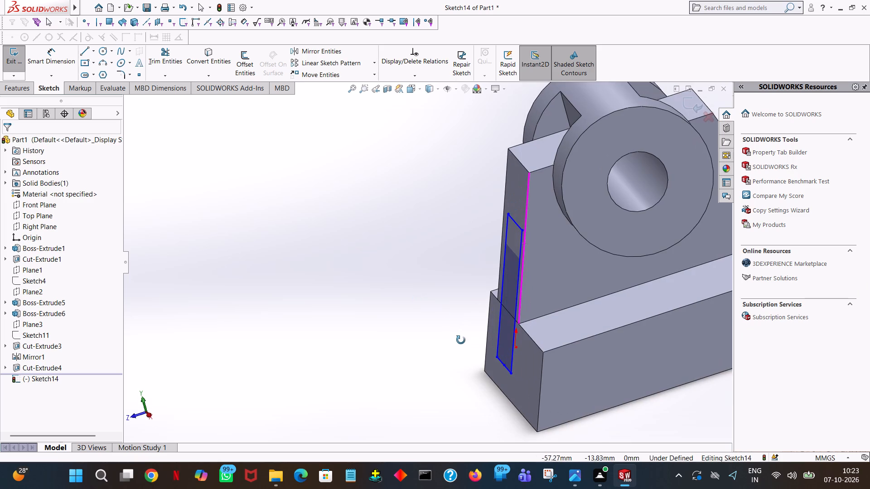
pyautogui.moveTo(461, 340); pyautogui.dragTo(461, 340, button='middle')
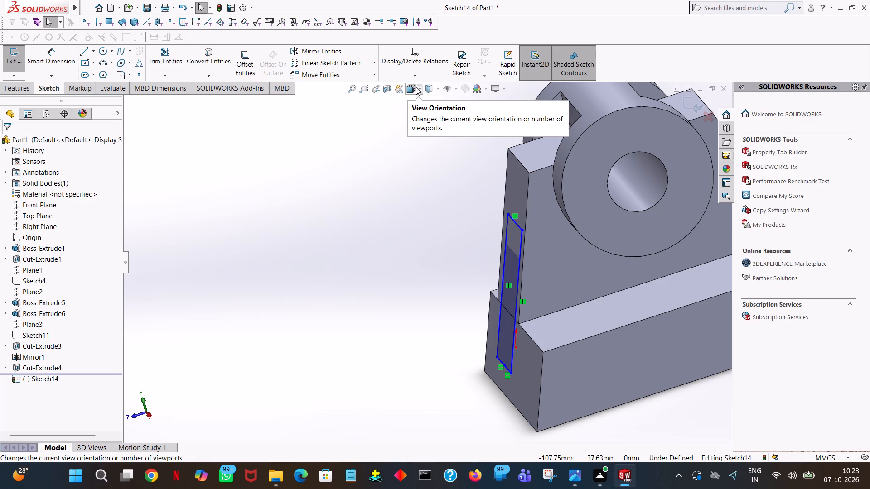
pyautogui.hotkey('ctrl', '7')
pyautogui.moveTo(587, 231); pyautogui.dragTo(556, 227, button='middle')
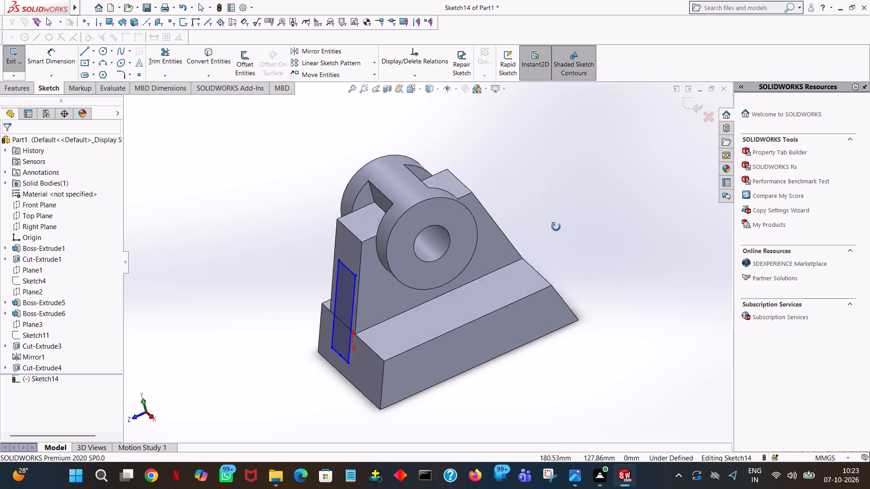
pyautogui.moveTo(556, 227); pyautogui.dragTo(541, 191, button='middle')
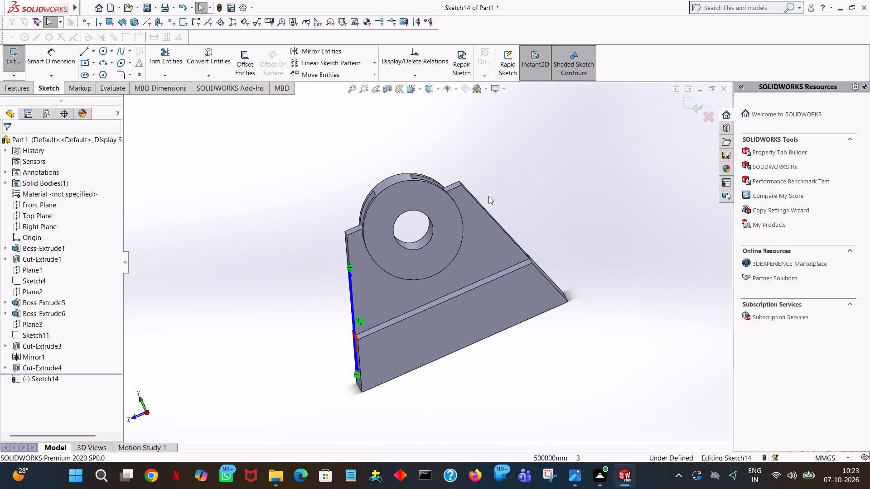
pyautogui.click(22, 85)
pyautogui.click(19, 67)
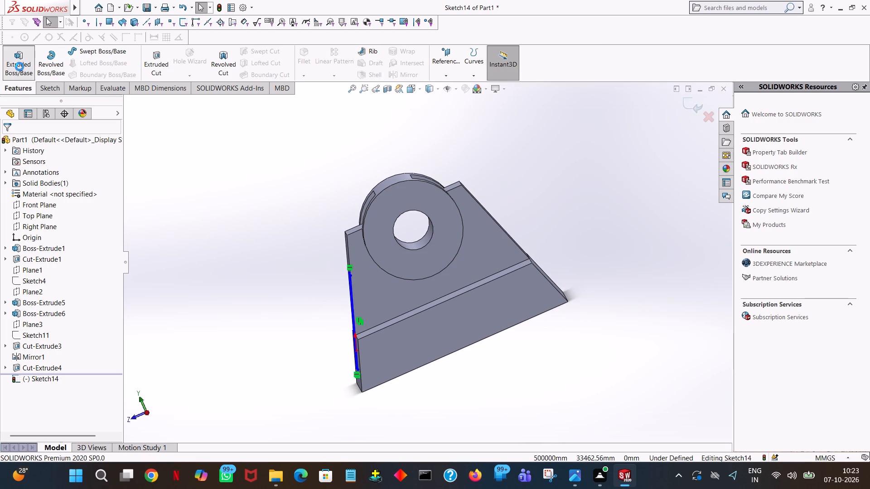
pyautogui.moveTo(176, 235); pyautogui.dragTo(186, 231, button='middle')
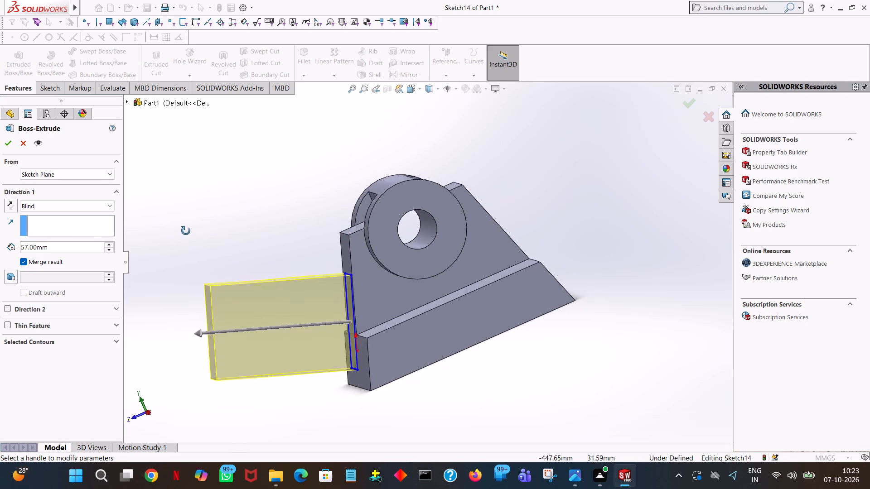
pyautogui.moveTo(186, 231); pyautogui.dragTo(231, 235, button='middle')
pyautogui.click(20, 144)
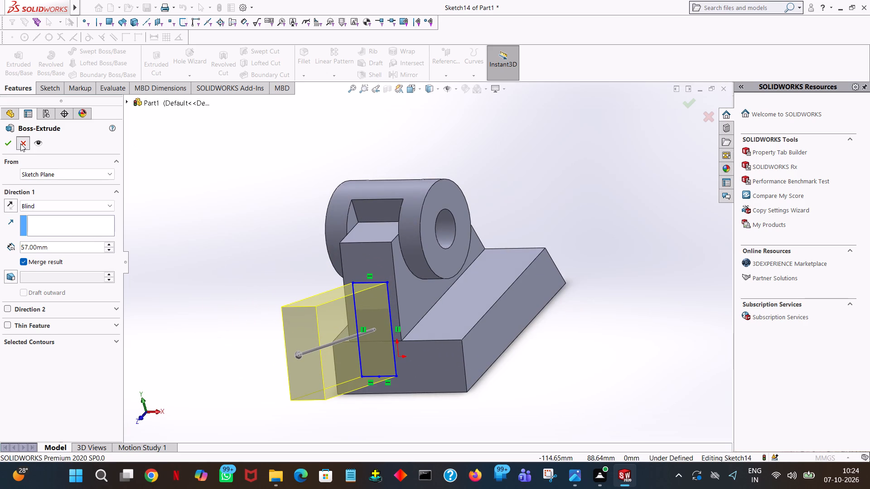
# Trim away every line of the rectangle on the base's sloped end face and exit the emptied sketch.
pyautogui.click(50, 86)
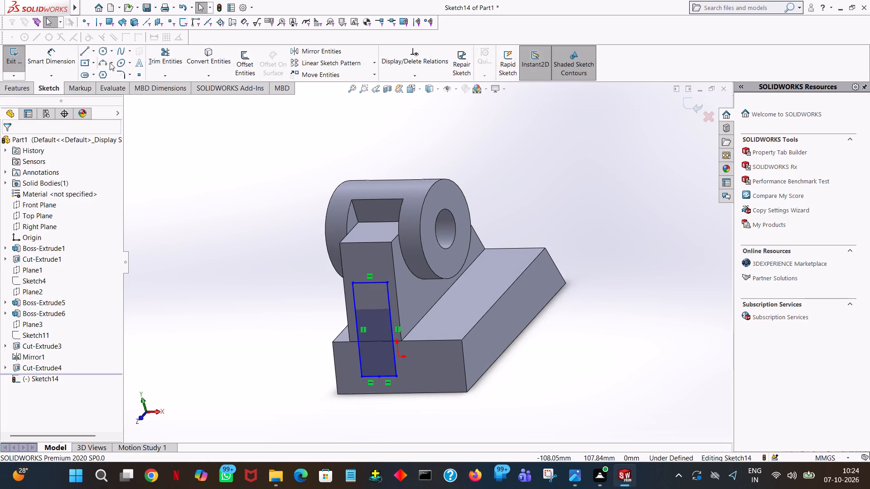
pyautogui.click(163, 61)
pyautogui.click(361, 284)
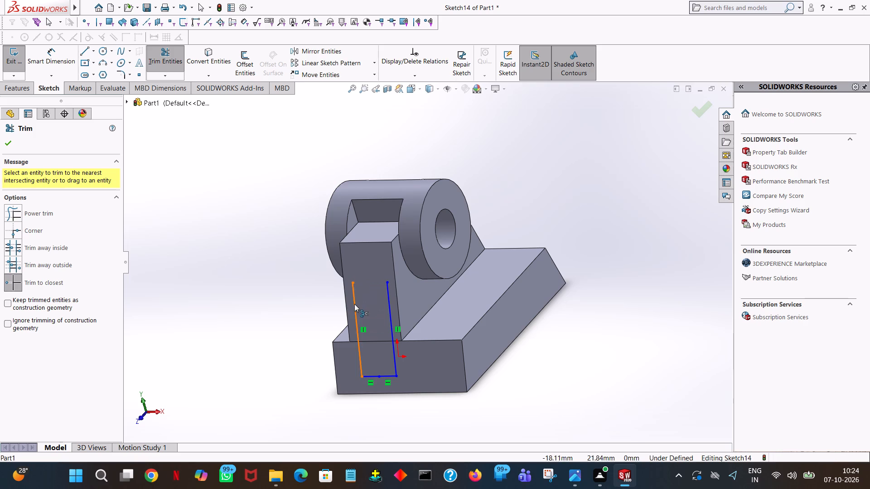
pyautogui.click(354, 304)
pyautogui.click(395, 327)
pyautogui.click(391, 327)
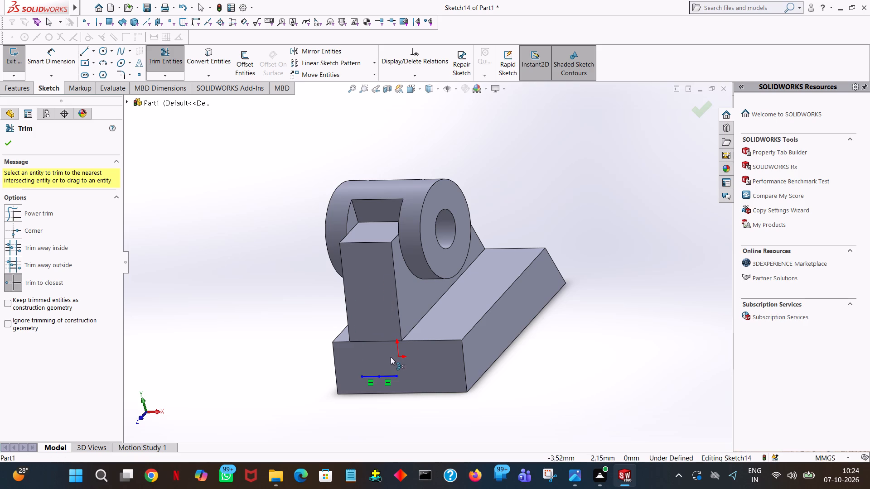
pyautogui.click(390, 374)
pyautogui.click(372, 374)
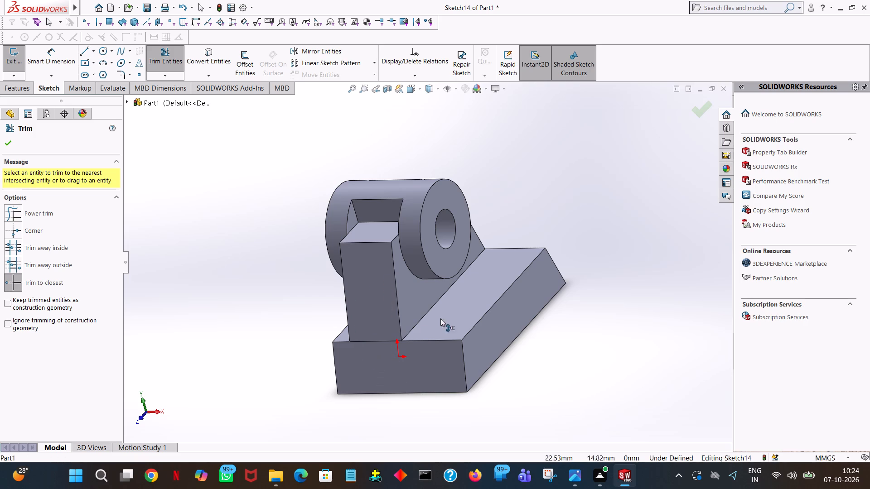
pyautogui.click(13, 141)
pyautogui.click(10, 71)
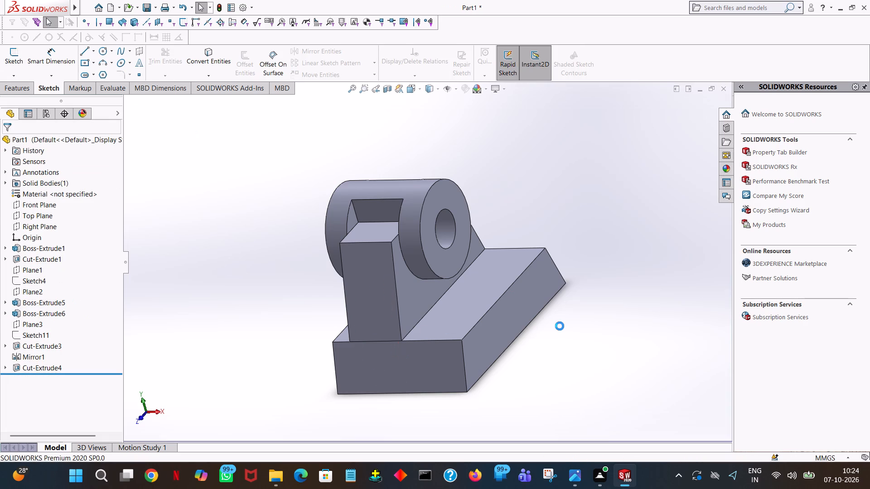
# Create a reference plane offset 45 mm from the Front Plane, at the outer bottom edge of the base's sloped end.
pyautogui.moveTo(560, 329); pyautogui.dragTo(493, 374, button='middle')
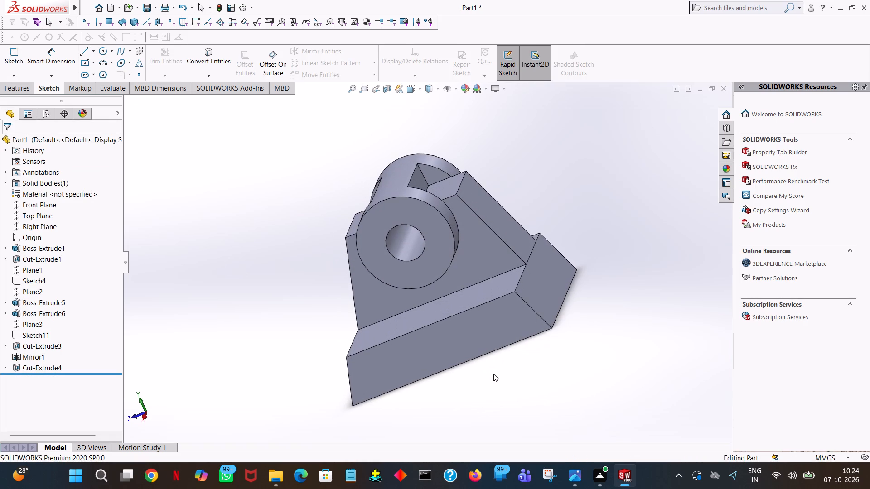
pyautogui.keyDown('ctrl'); pyautogui.scroll(-1, 360, 306); pyautogui.keyUp('ctrl')
pyautogui.keyDown('ctrl'); pyautogui.scroll(5, 367, 302); pyautogui.keyUp('ctrl')
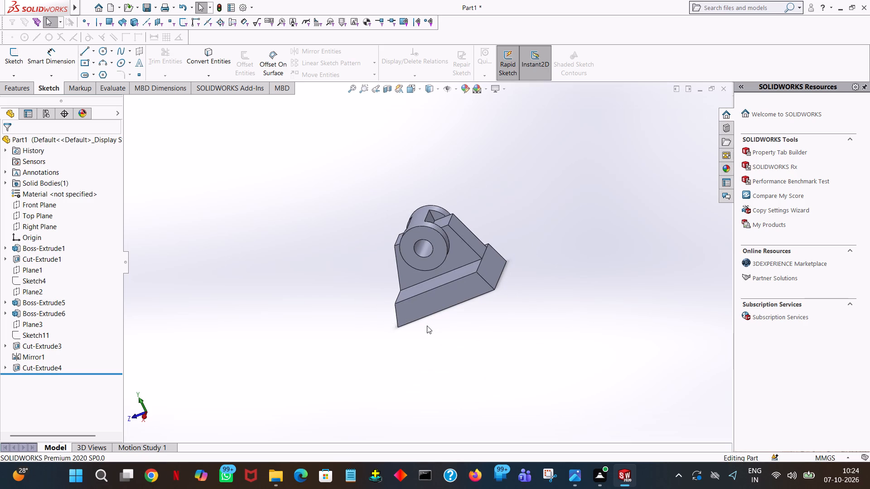
pyautogui.hotkey('ctrl', '1')
pyautogui.hotkey('ctrl', '2')
pyautogui.hotkey('ctrl', '3')
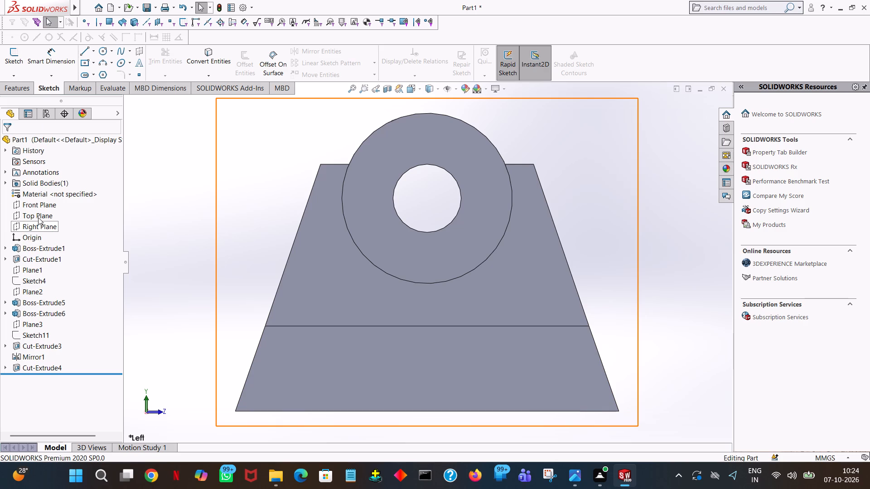
pyautogui.click(40, 206)
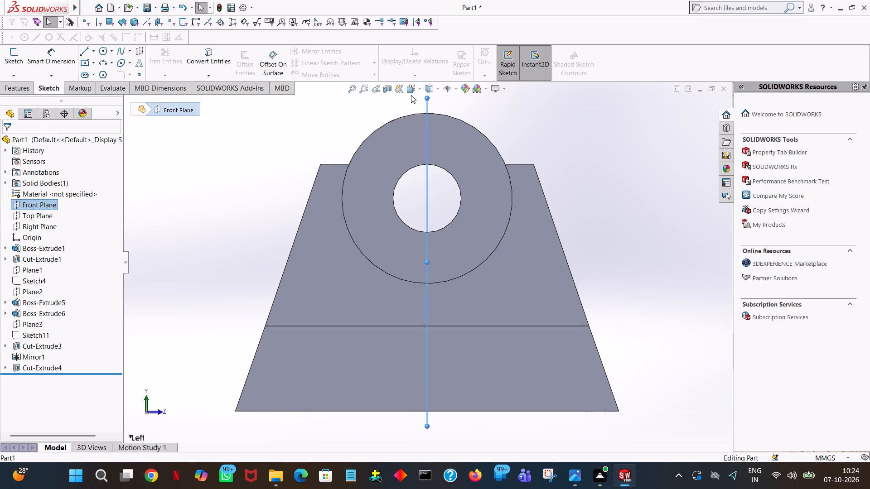
pyautogui.click(16, 86)
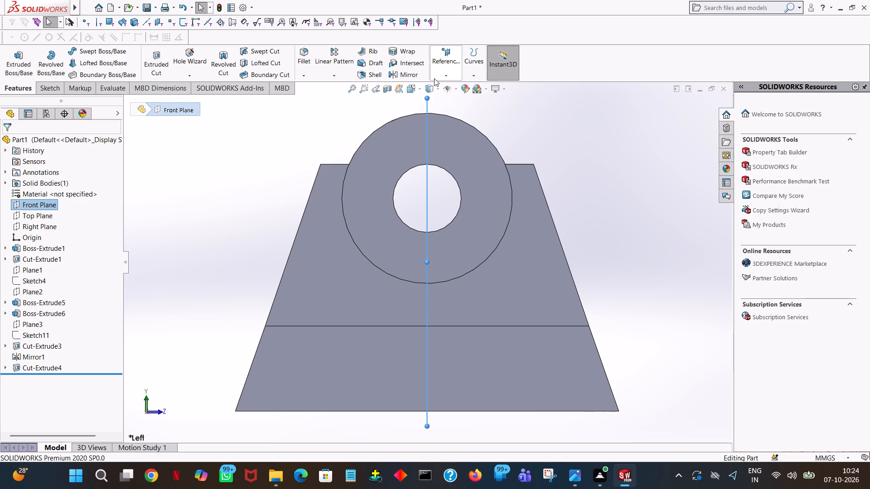
pyautogui.click(450, 77)
pyautogui.click(450, 83)
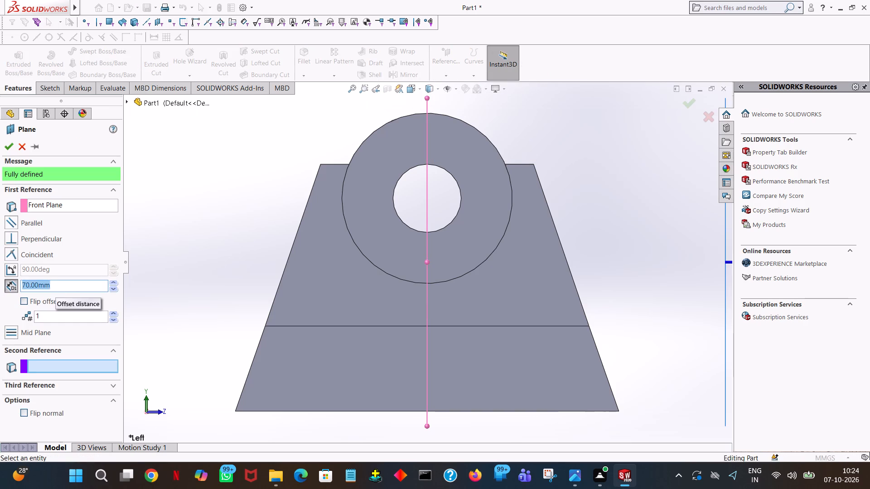
pyautogui.write('45')
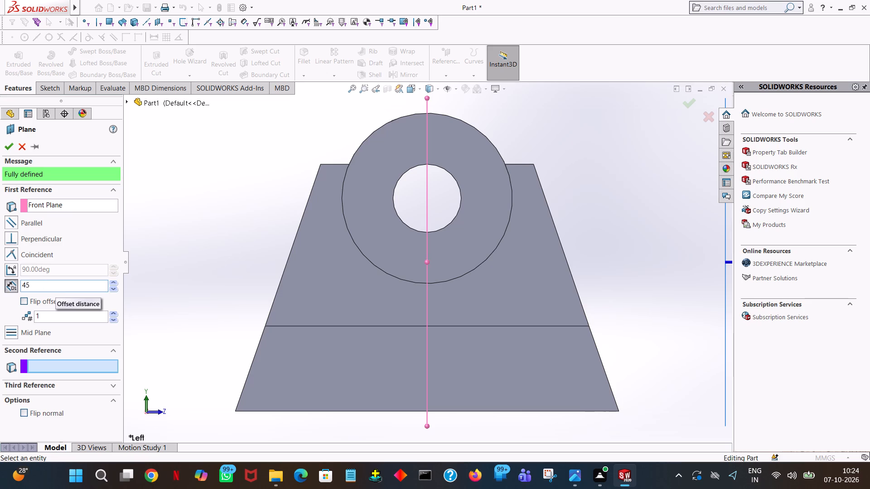
pyautogui.click(188, 274)
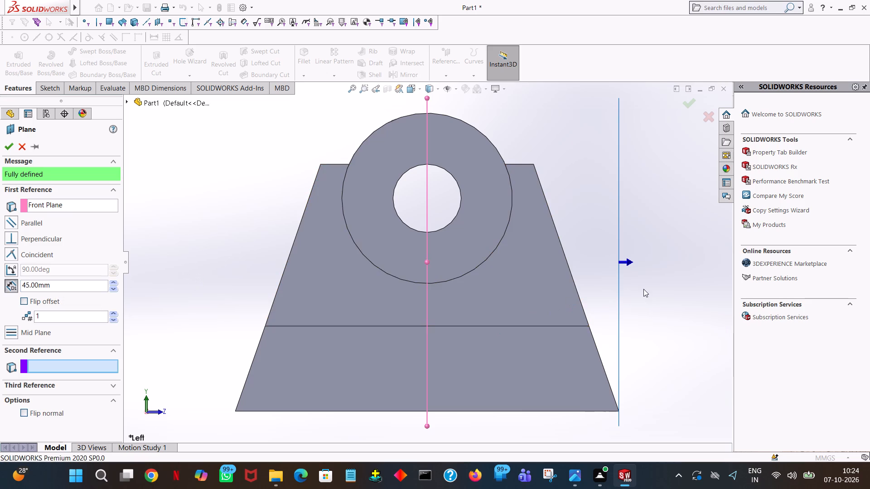
pyautogui.moveTo(644, 290); pyautogui.dragTo(599, 282, button='middle')
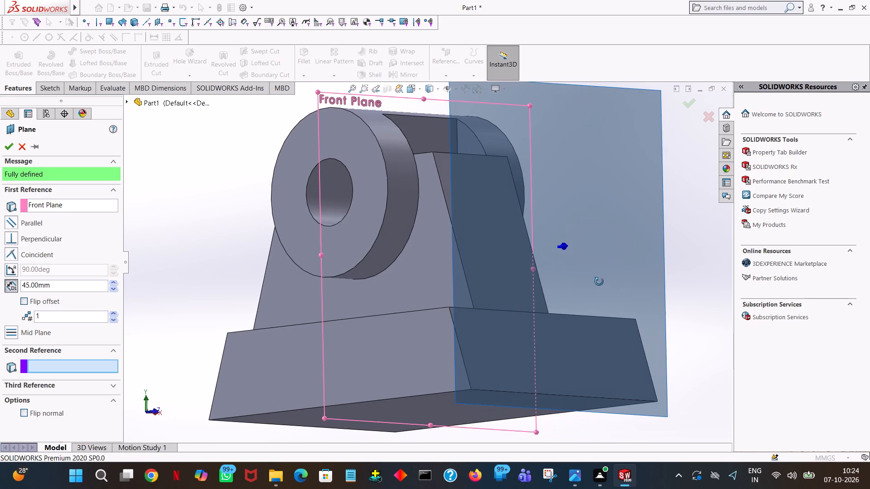
pyautogui.moveTo(599, 282); pyautogui.dragTo(570, 283, button='middle')
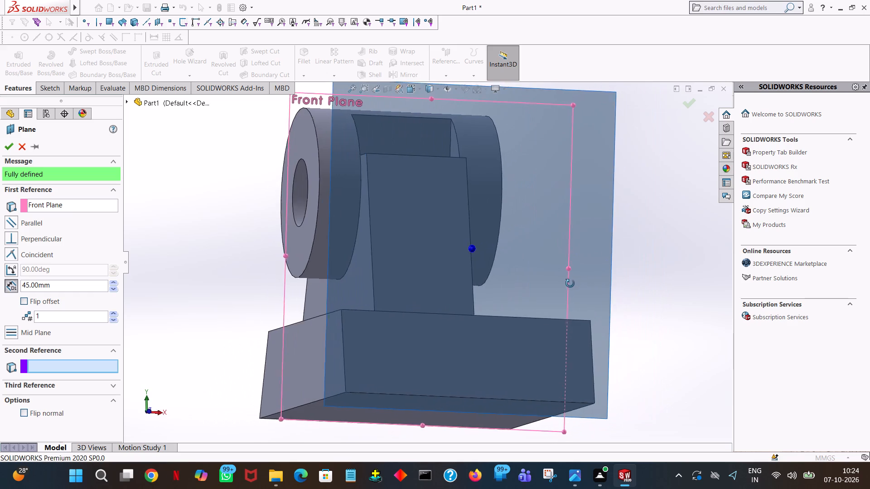
pyautogui.moveTo(570, 283); pyautogui.dragTo(537, 292, button='middle')
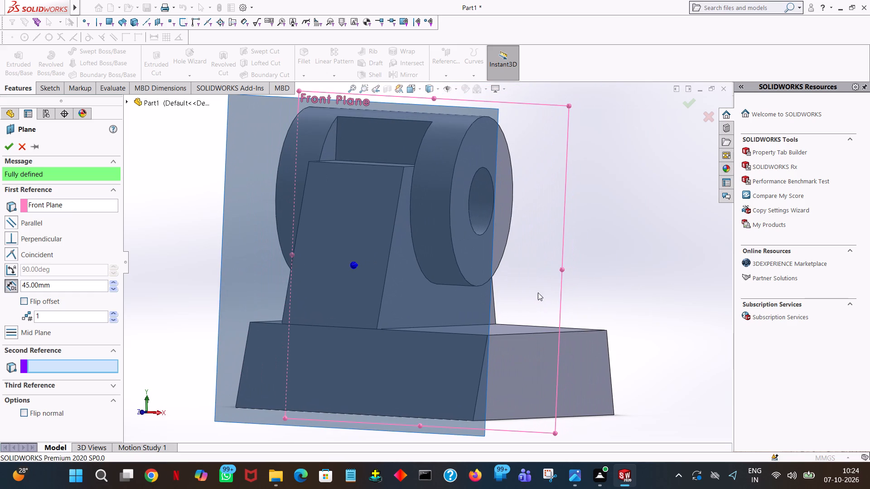
pyautogui.moveTo(630, 322); pyautogui.dragTo(654, 322, button='middle')
pyautogui.click(5, 151)
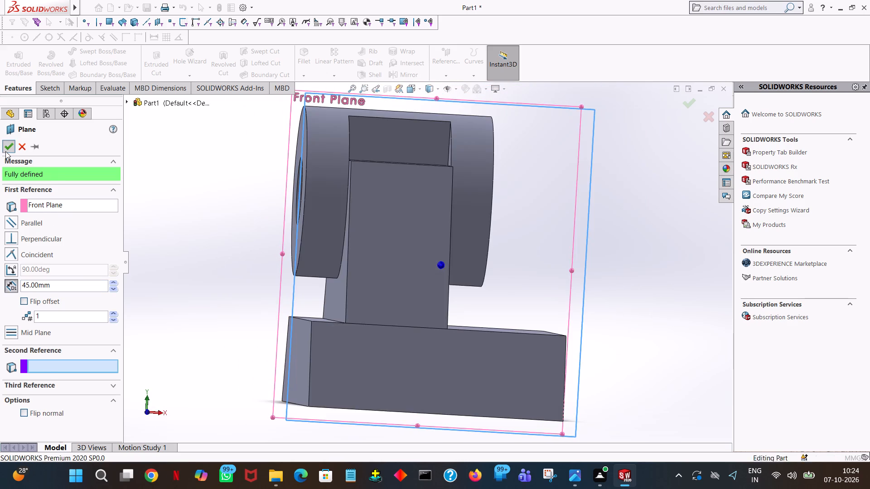
# Start a sketch on the 45 mm offset plane and draw a 7 mm vertical line up from the base's bottom edge, centred under the upright.
pyautogui.click(28, 377)
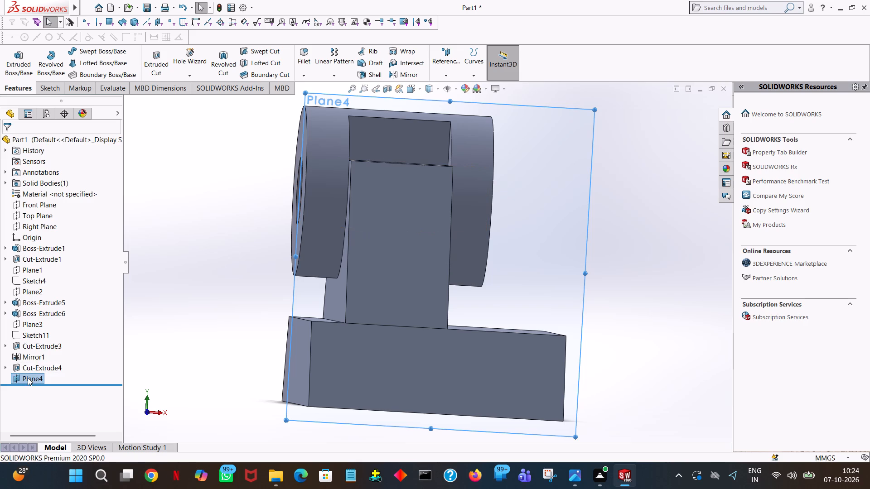
pyautogui.click(167, 351)
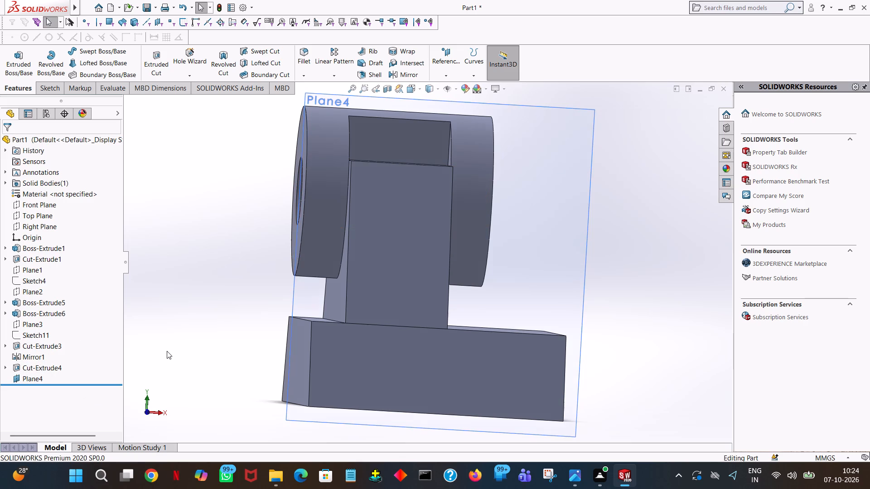
pyautogui.click(24, 379)
pyautogui.click(30, 367)
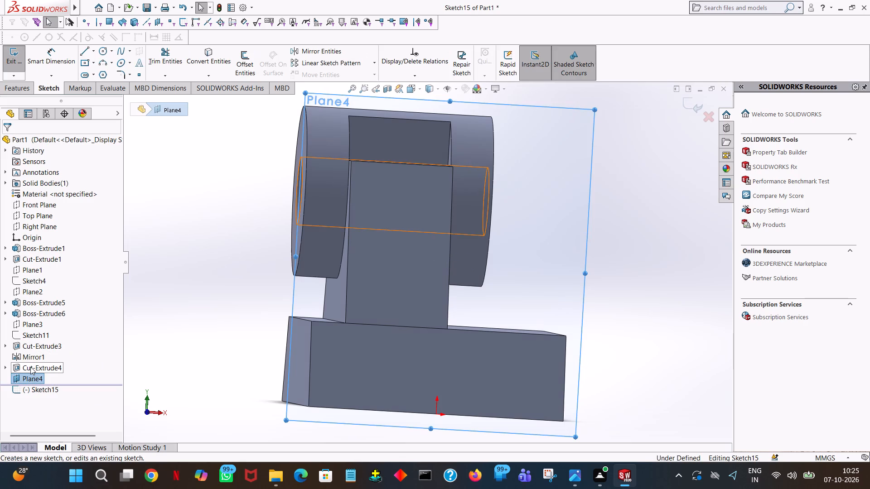
pyautogui.press('space')
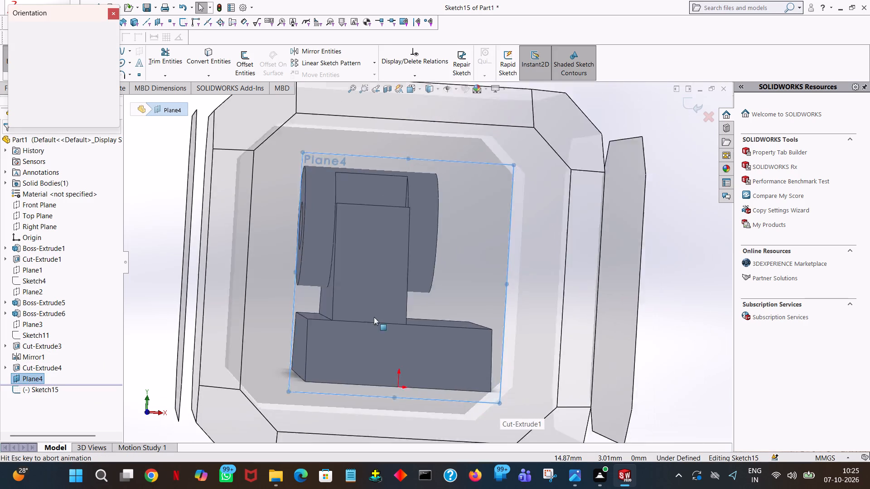
pyautogui.click(116, 72)
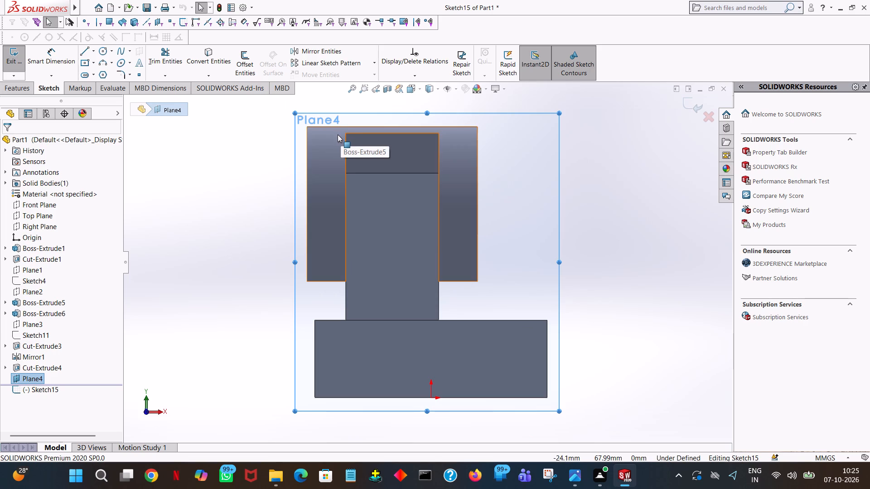
pyautogui.click(82, 51)
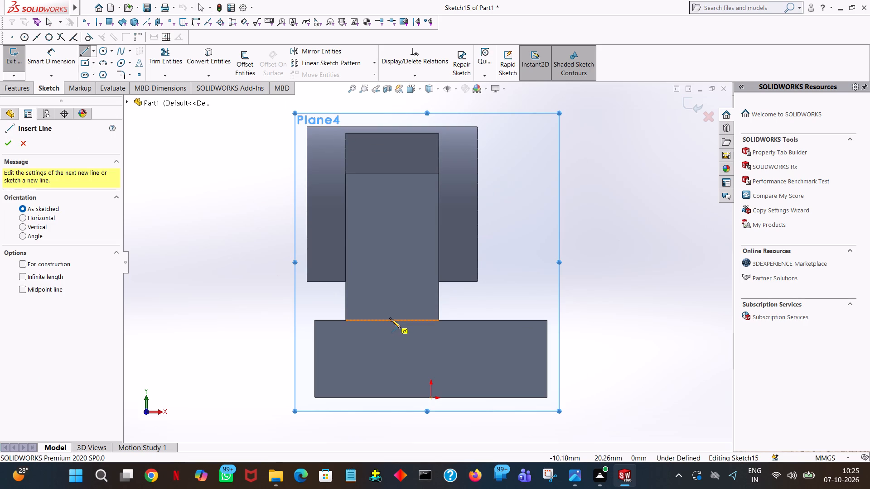
pyautogui.click(392, 396)
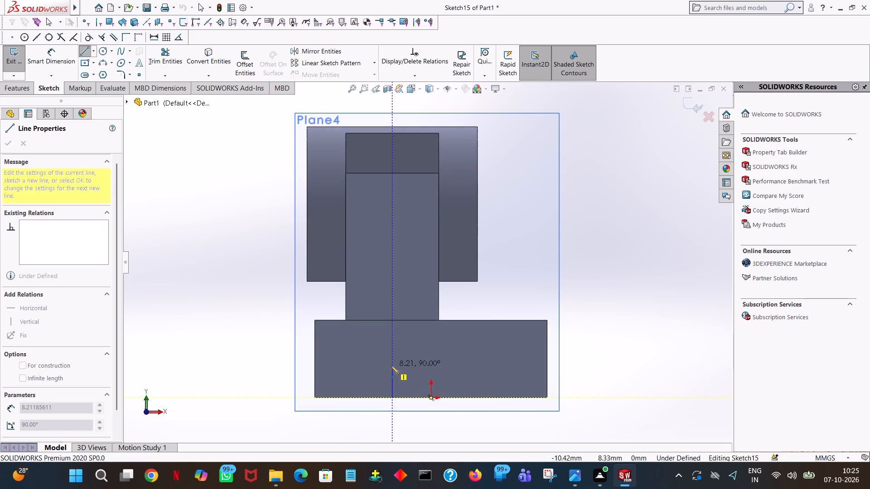
pyautogui.click(391, 365)
pyautogui.press('7')
pyautogui.press('Return')
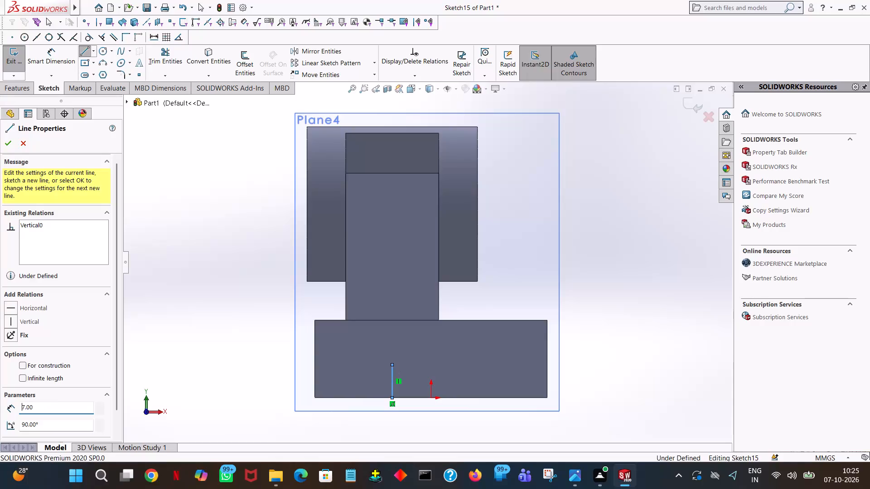
# Draw an 8 mm horizontal line from the upper end of the 7 mm line, toward the sketch origin's side.
pyautogui.click(417, 372)
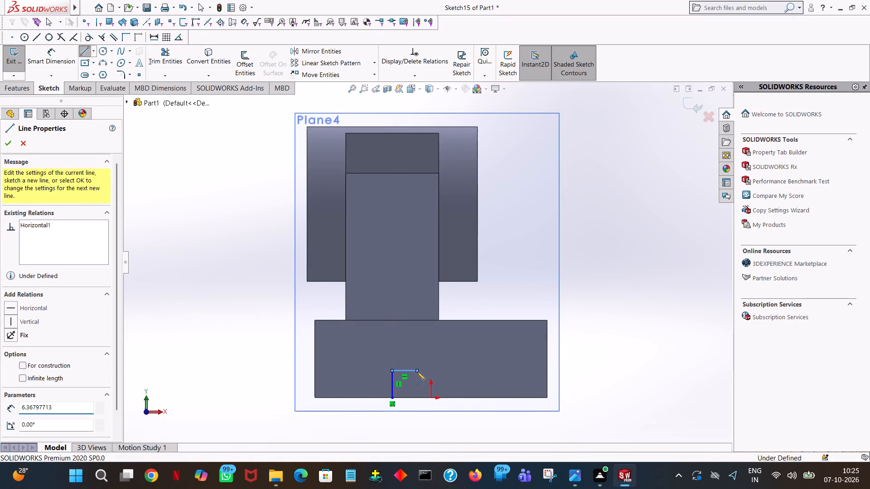
pyautogui.rightClick(417, 372)
pyautogui.click(435, 379)
pyautogui.click(408, 369)
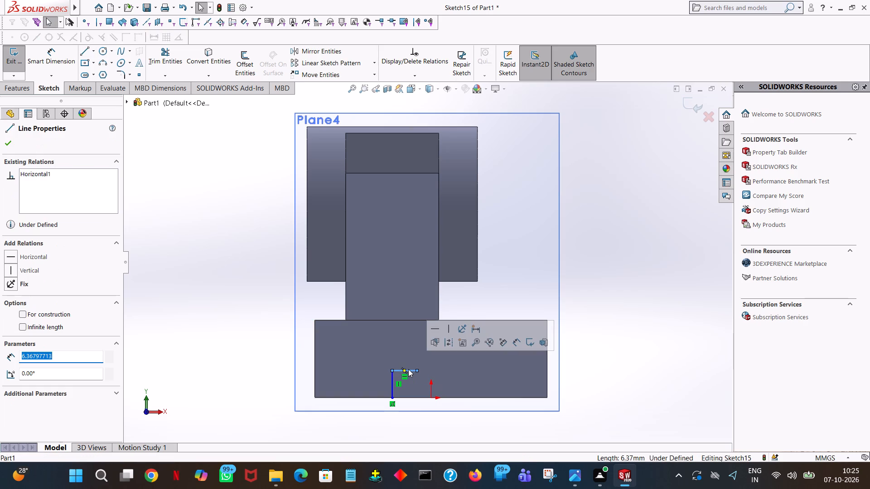
pyautogui.press('8')
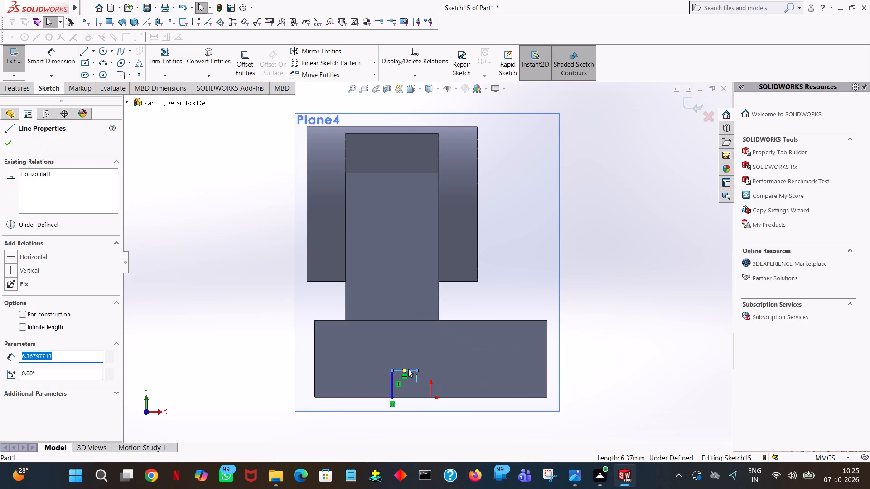
pyautogui.press('Return')
pyautogui.click(10, 139)
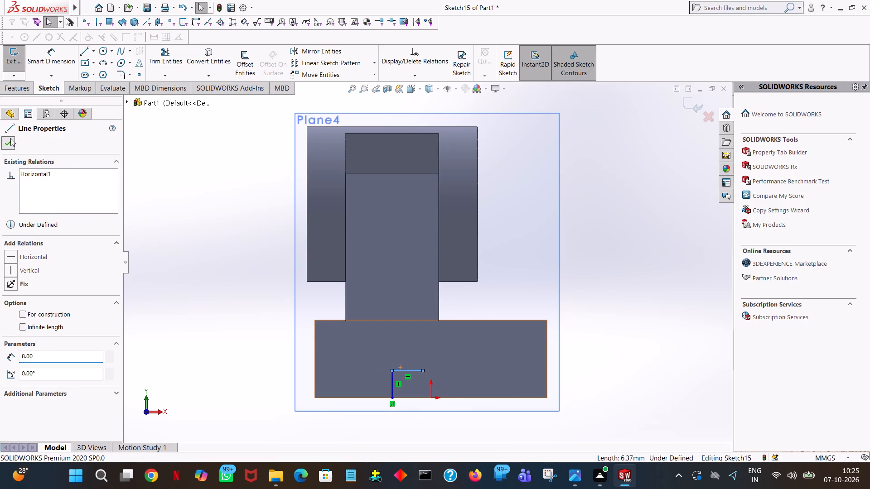
# Complete the closed rectangle, 16 mm wide and 38 mm high, centred above the 7 mm vertical line.
pyautogui.click(80, 48)
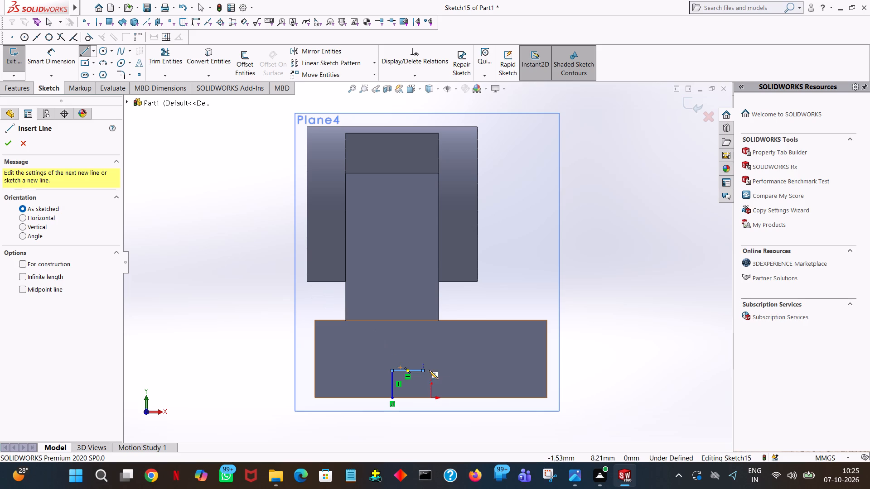
pyautogui.click(425, 371)
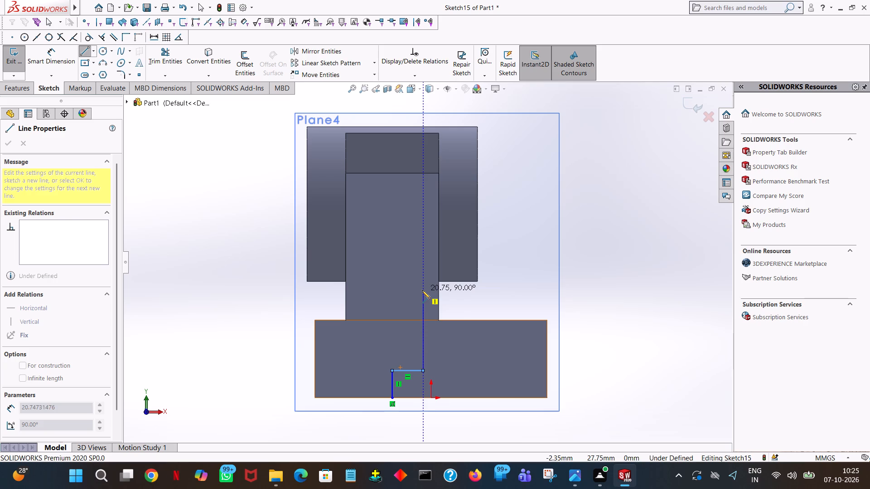
pyautogui.click(422, 290)
pyautogui.write('38')
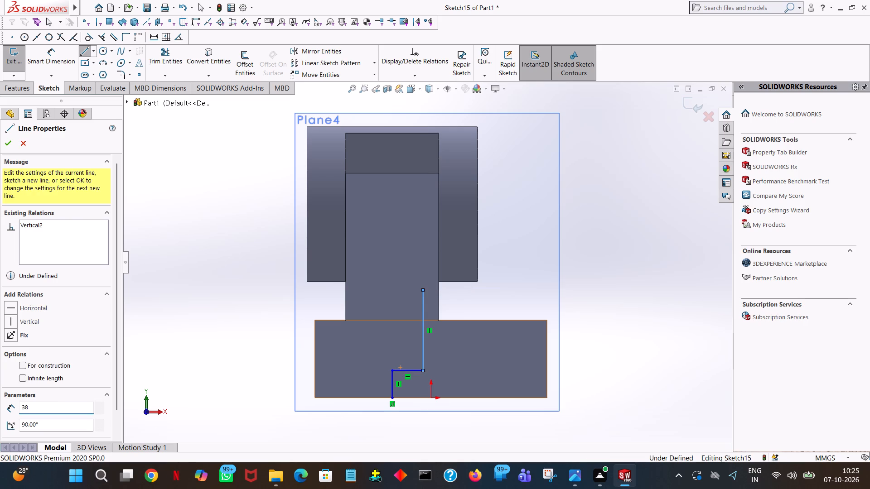
pyautogui.press('Return')
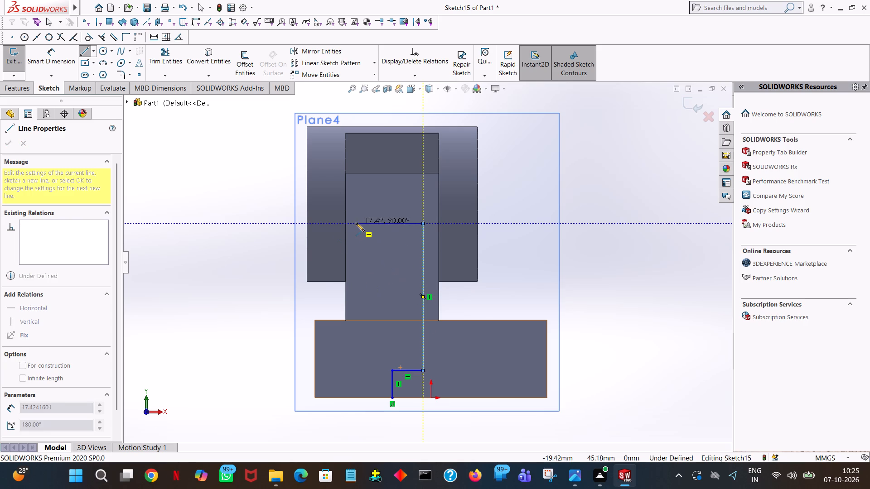
pyautogui.click(356, 223)
pyautogui.press('1')
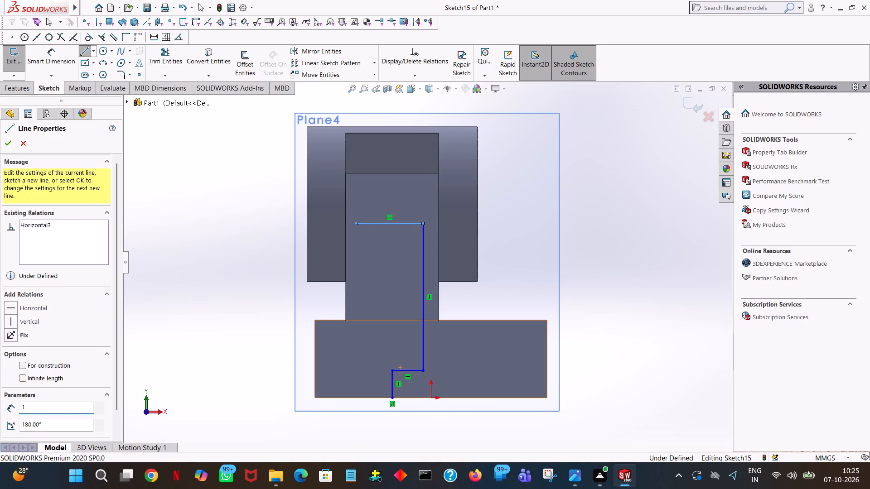
pyautogui.press('9')
pyautogui.press('BackSpace')
pyautogui.press('6')
pyautogui.press('Return')
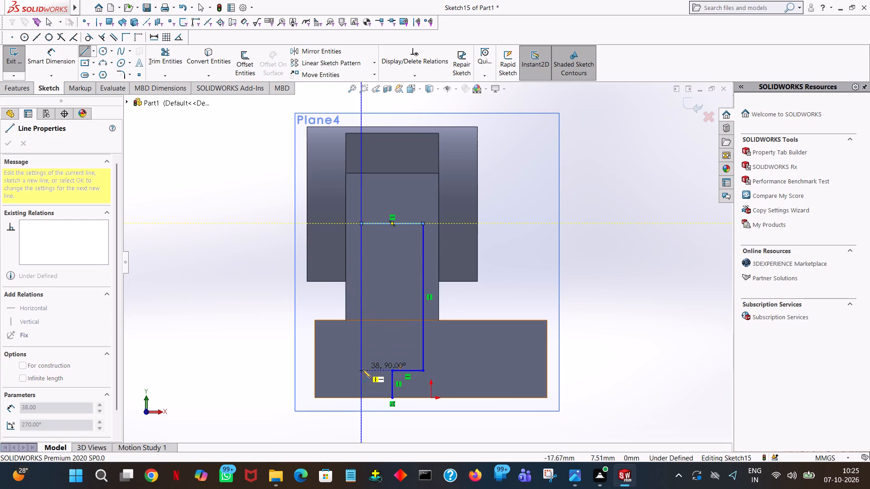
pyautogui.click(362, 371)
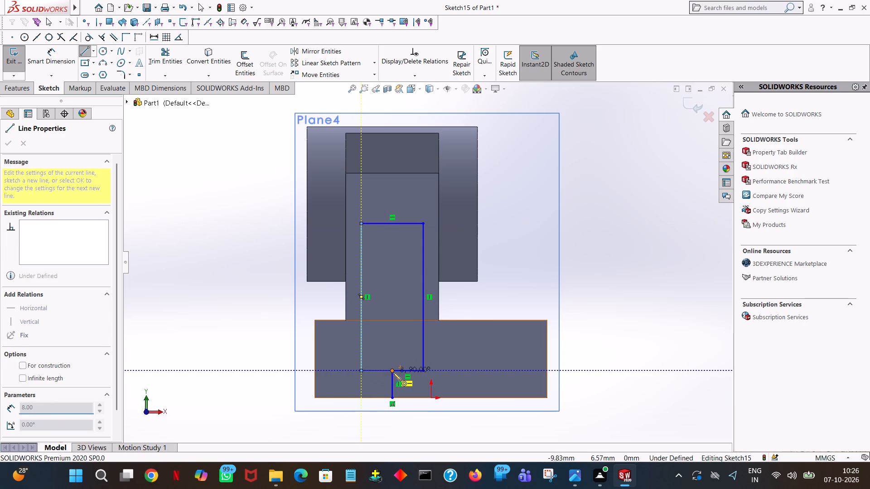
pyautogui.click(391, 372)
pyautogui.rightClick(391, 372)
pyautogui.click(401, 374)
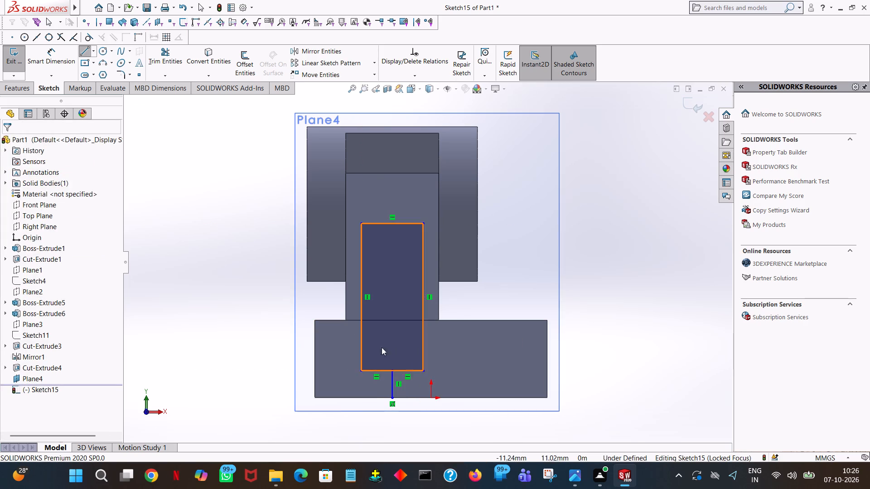
# Trim away the 7 mm vertical positioning line between the rectangle and the base's bottom edge.
pyautogui.click(171, 57)
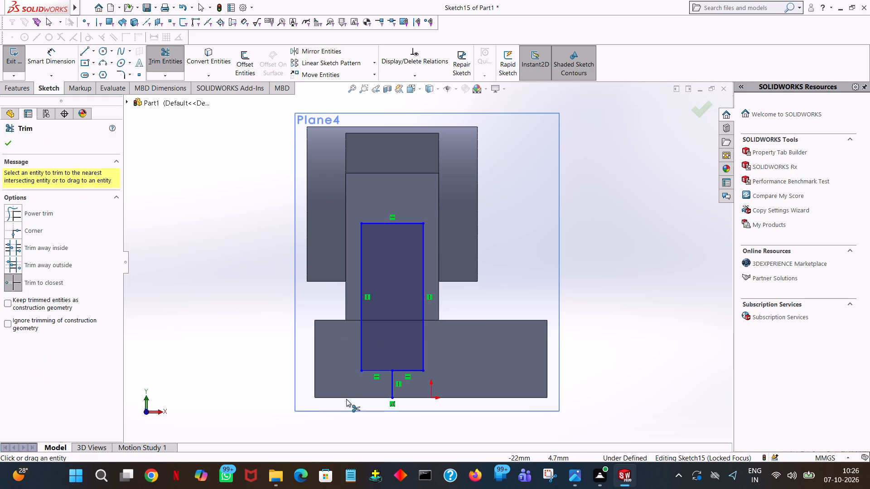
pyautogui.click(391, 393)
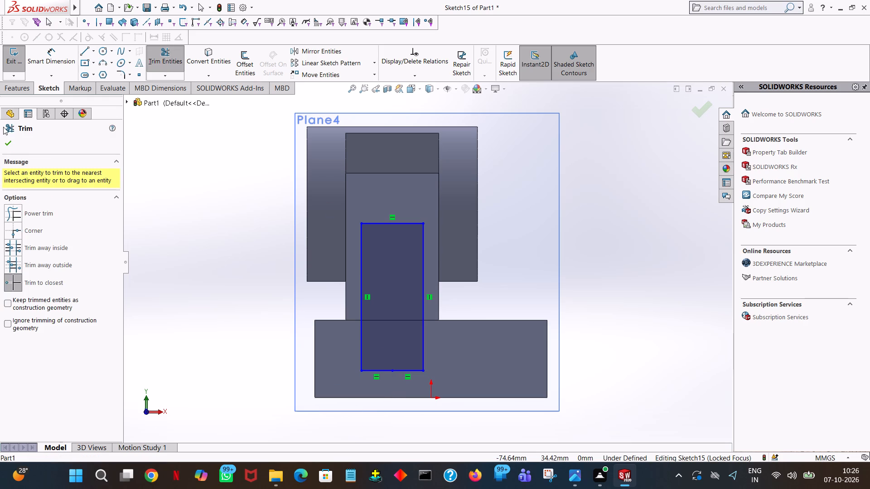
pyautogui.click(10, 142)
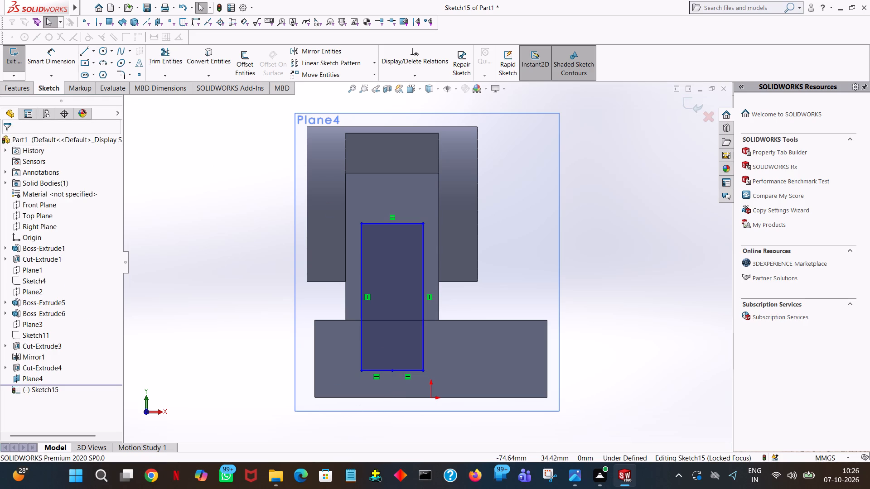
# Extrude the rectangle as a blind boss 20 mm in the reversed direction, into the base and upright, with merged result.
pyautogui.click(16, 91)
pyautogui.moveTo(580, 282); pyautogui.dragTo(560, 284, button='middle')
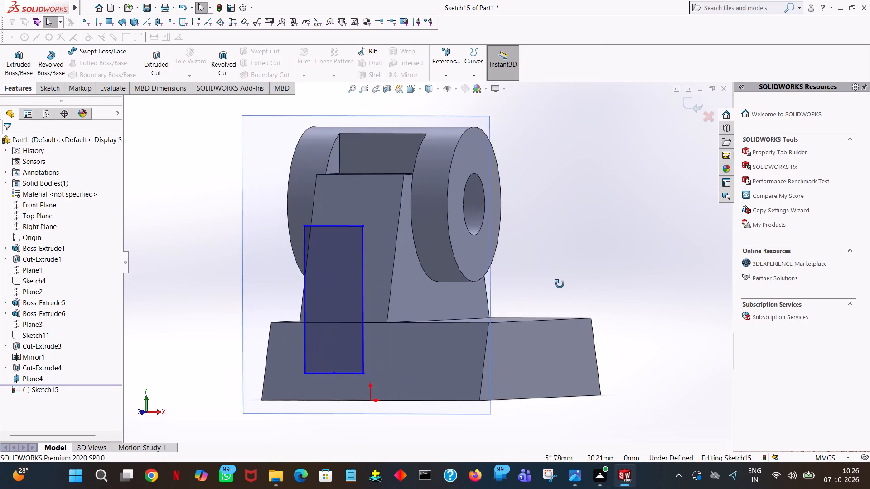
pyautogui.moveTo(560, 284); pyautogui.dragTo(501, 293, button='middle')
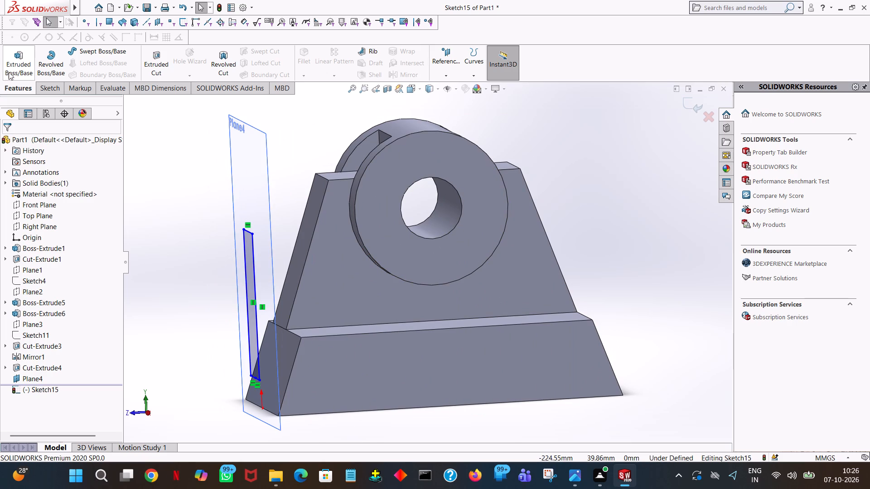
pyautogui.click(21, 60)
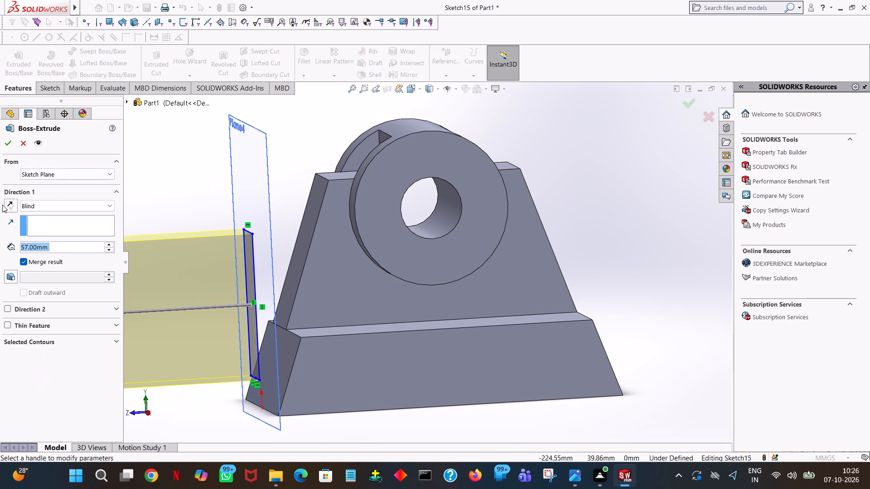
pyautogui.click(11, 206)
pyautogui.doubleClick(61, 249)
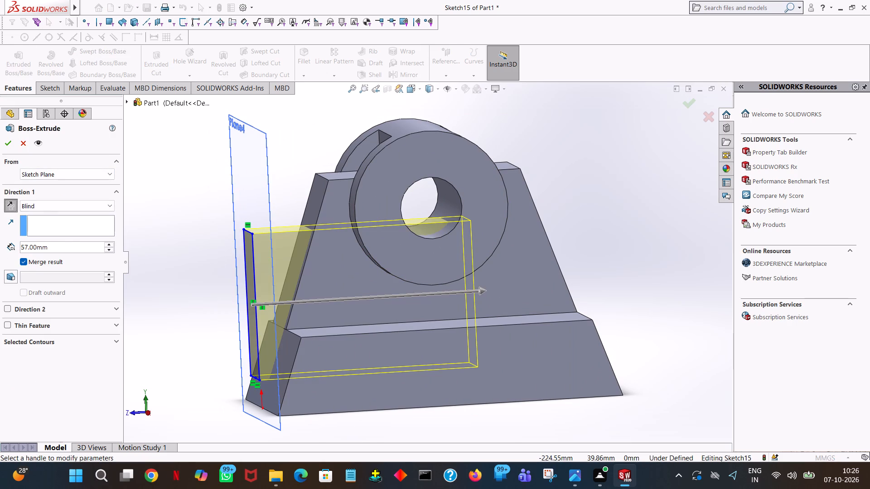
pyautogui.write('10')
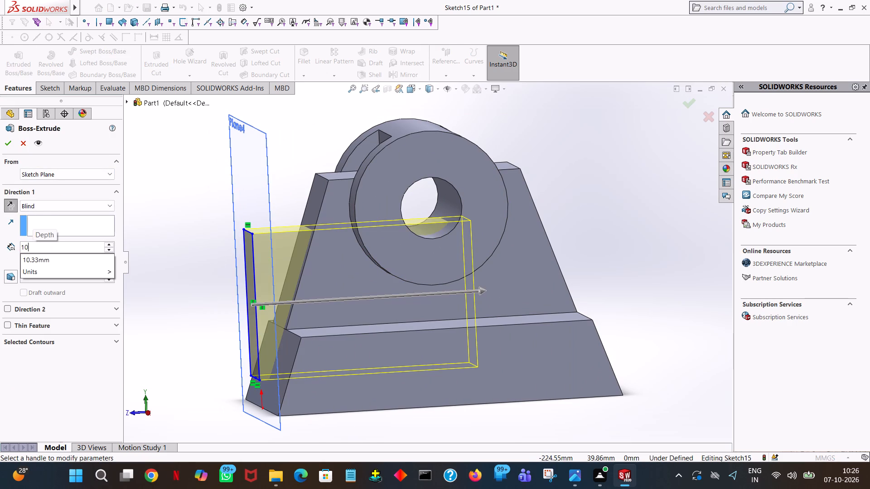
pyautogui.click(174, 193)
pyautogui.moveTo(184, 198); pyautogui.dragTo(168, 196, button='middle')
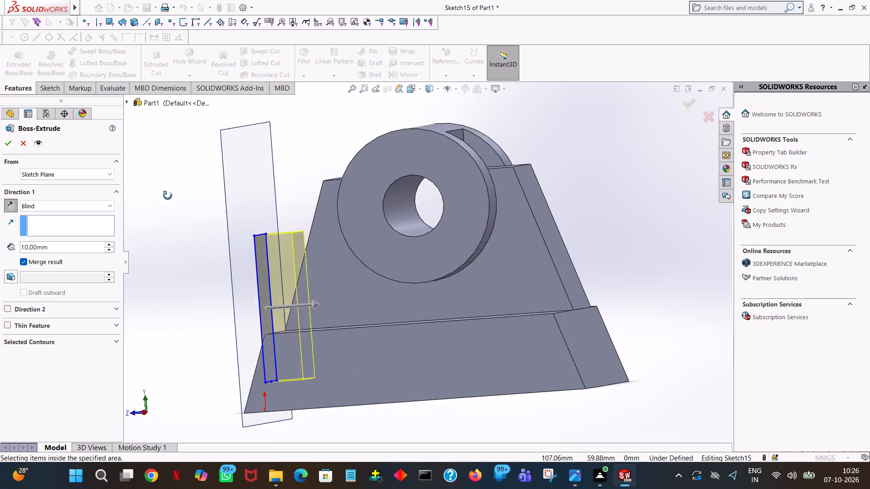
pyautogui.moveTo(168, 196); pyautogui.dragTo(172, 192, button='middle')
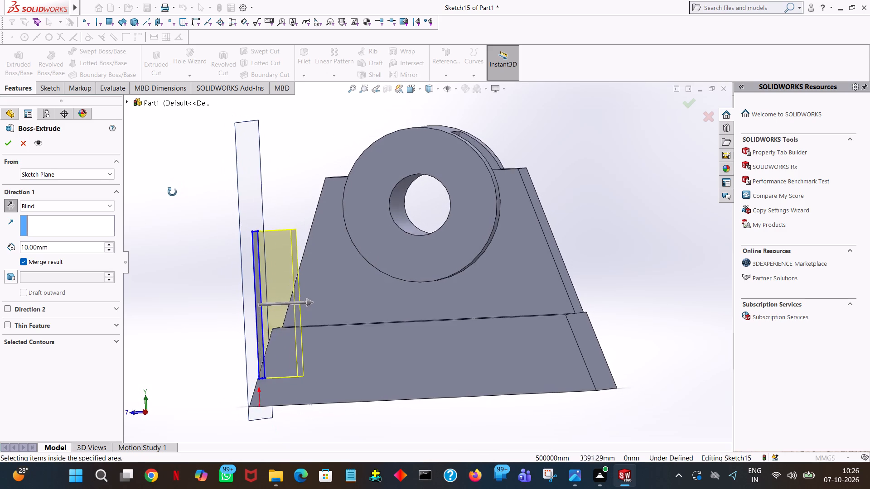
pyautogui.moveTo(172, 192); pyautogui.dragTo(174, 193, button='middle')
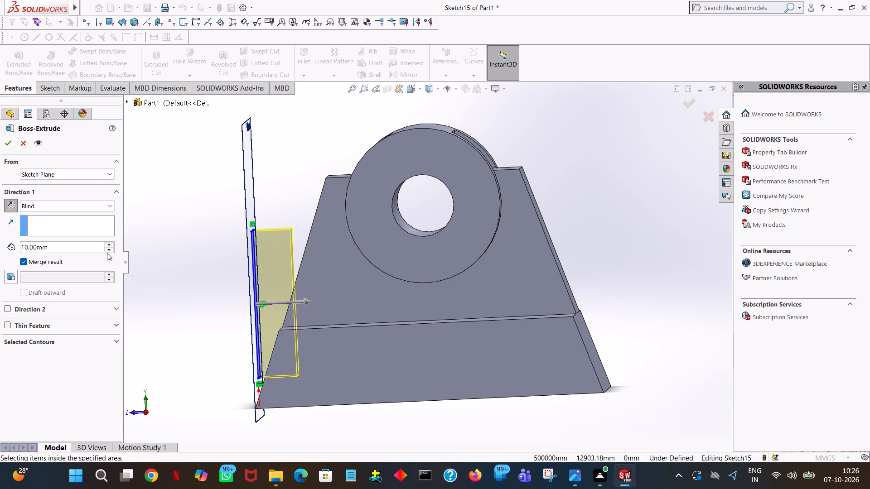
pyautogui.click(107, 244)
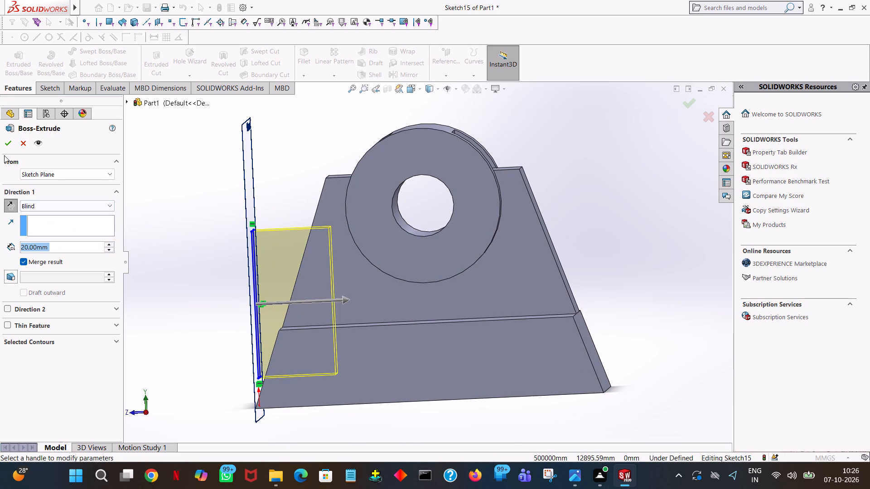
pyautogui.click(10, 149)
pyautogui.click(188, 213)
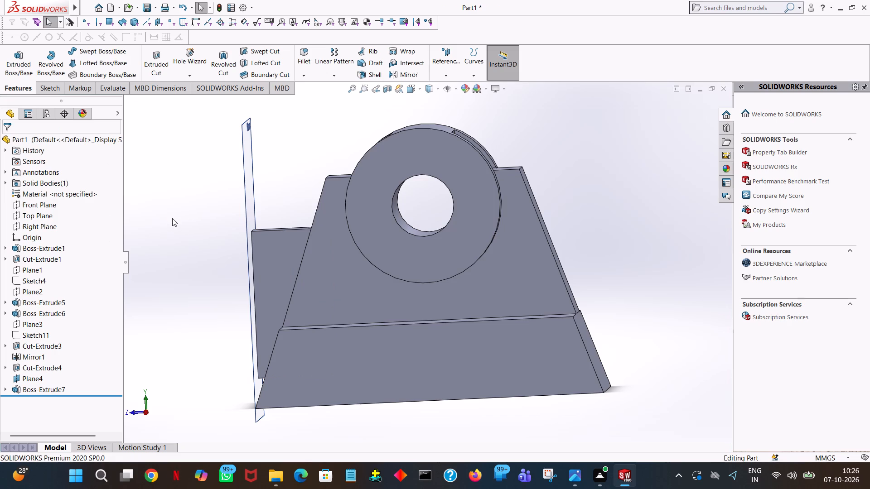
# Examine the new rectangular end boss and how it meets the base and upright from several sides.
pyautogui.moveTo(172, 220); pyautogui.dragTo(235, 238, button='middle')
pyautogui.moveTo(279, 240); pyautogui.dragTo(304, 161, button='middle')
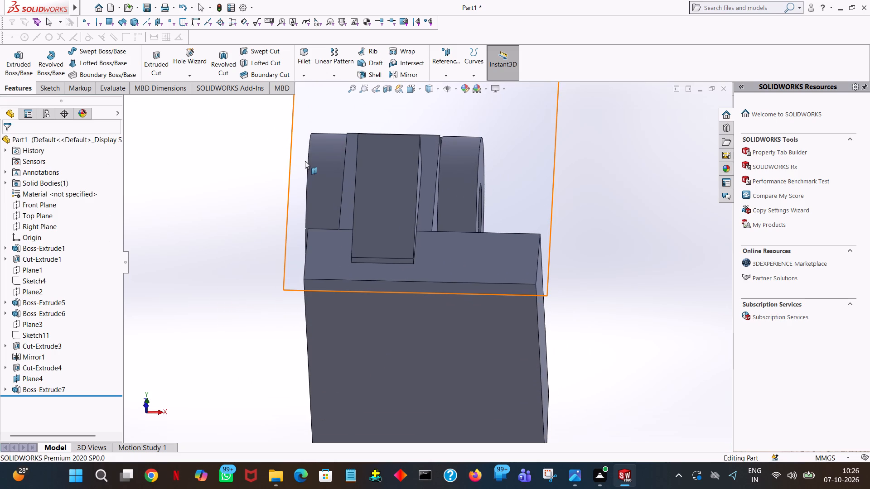
pyautogui.moveTo(307, 168); pyautogui.dragTo(313, 239, button='middle')
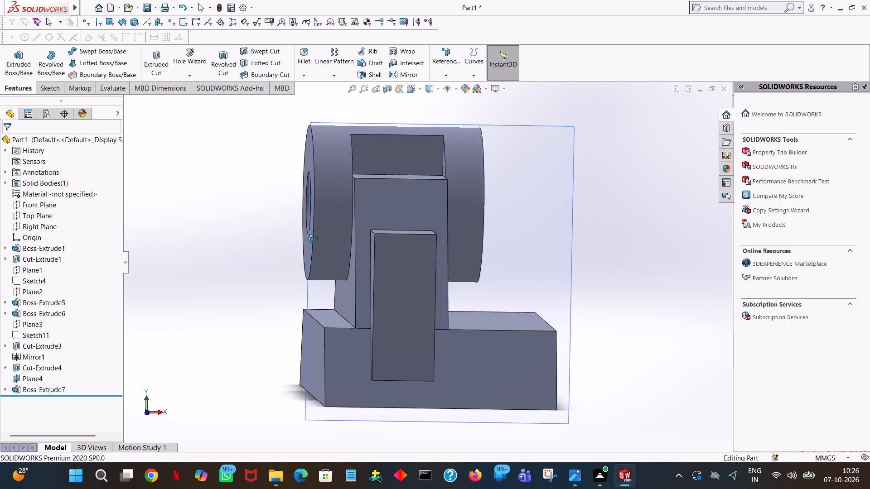
pyautogui.moveTo(313, 239); pyautogui.dragTo(386, 232, button='middle')
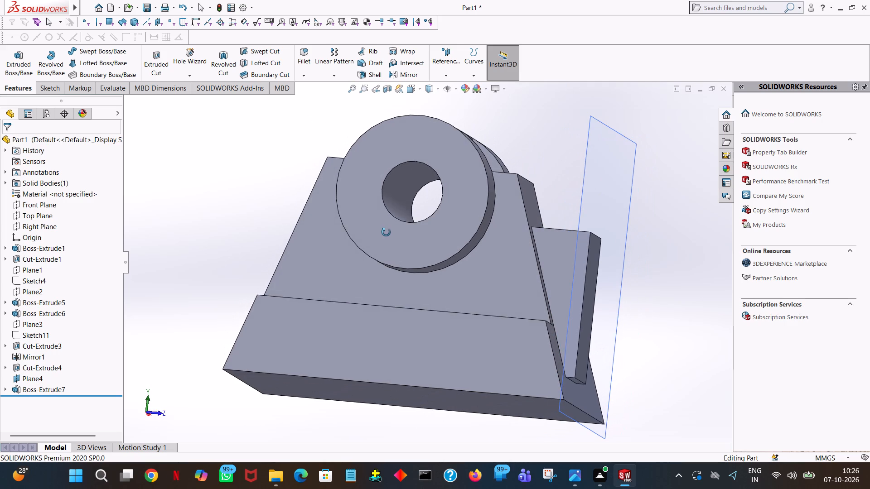
pyautogui.moveTo(386, 232); pyautogui.dragTo(397, 247, button='middle')
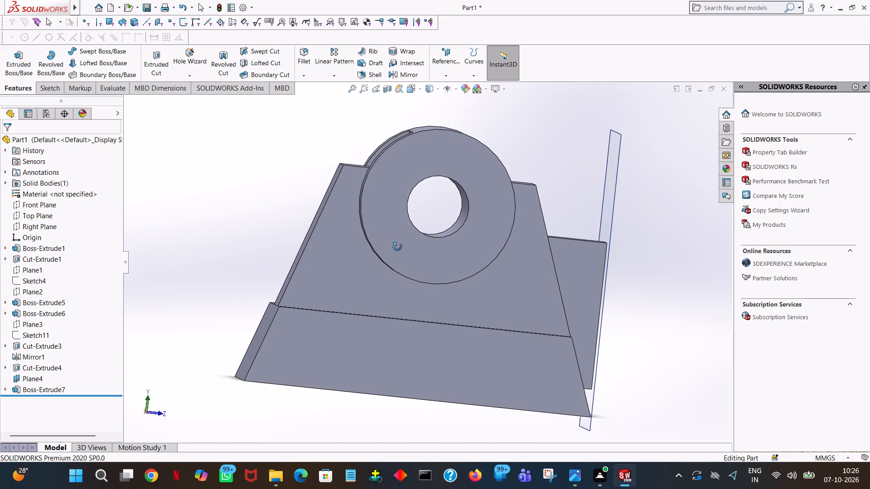
pyautogui.moveTo(397, 247); pyautogui.dragTo(395, 247, button='middle')
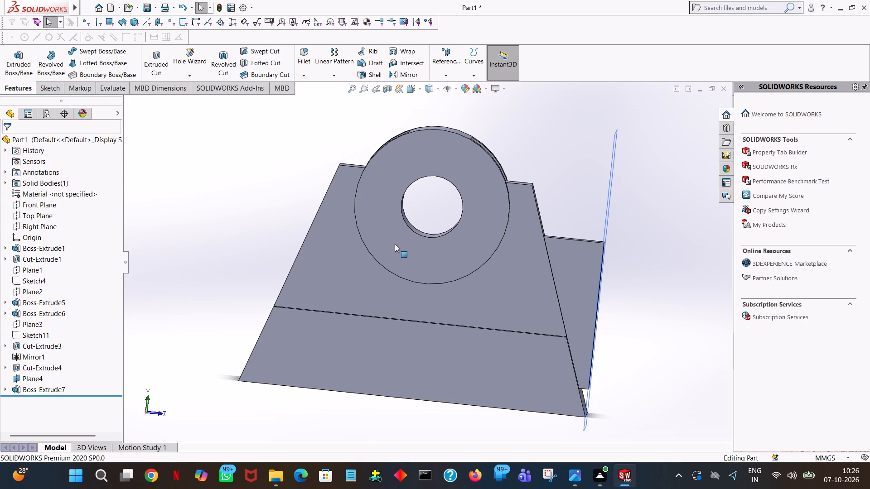
pyautogui.moveTo(634, 243); pyautogui.dragTo(461, 264, button='middle')
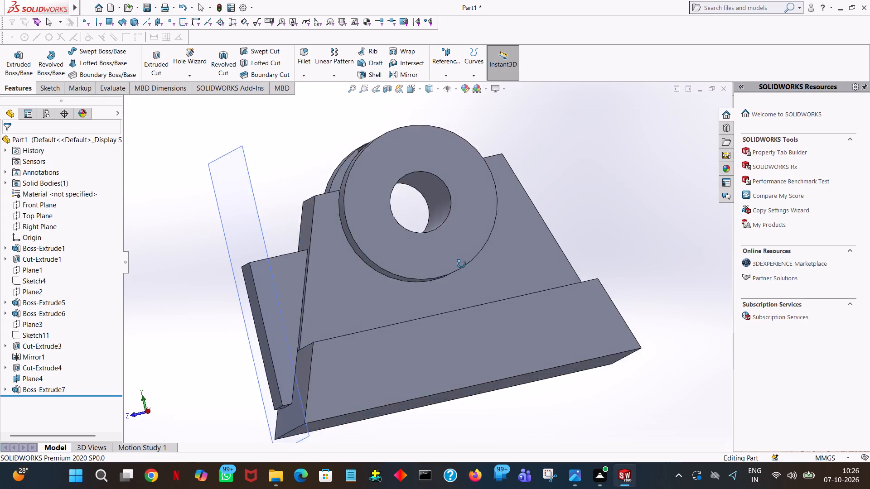
pyautogui.moveTo(461, 264); pyautogui.dragTo(479, 280, button='middle')
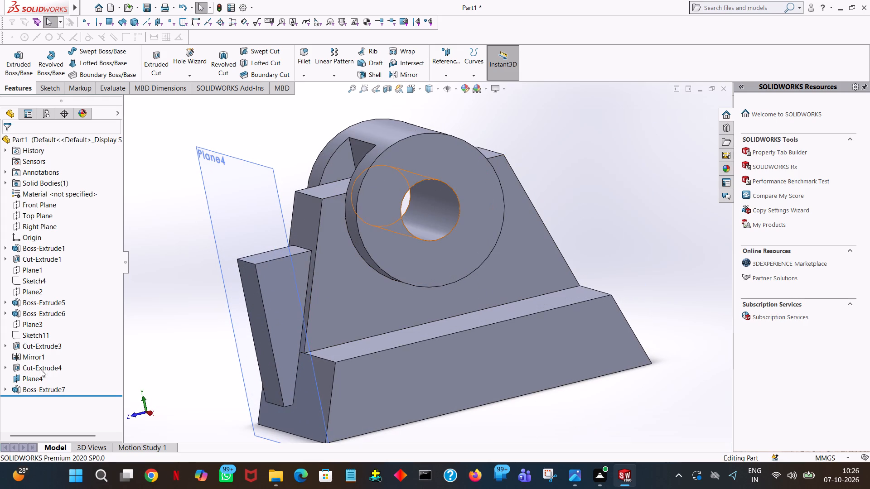
# Hide Plane4, the offset reference plane at the sloped end of the block.
pyautogui.click(27, 379)
pyautogui.click(45, 365)
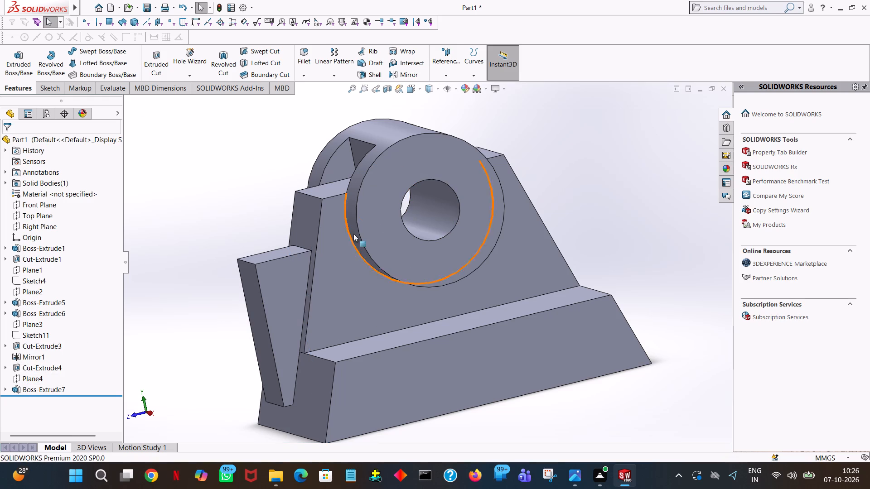
# Mirror the rectangular end boss about the Front Plane to the opposite end of the block.
pyautogui.click(30, 205)
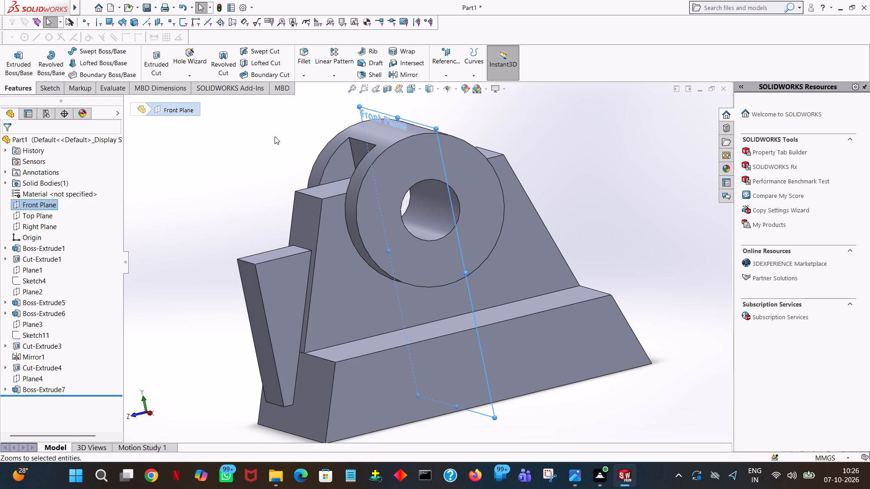
pyautogui.click(411, 74)
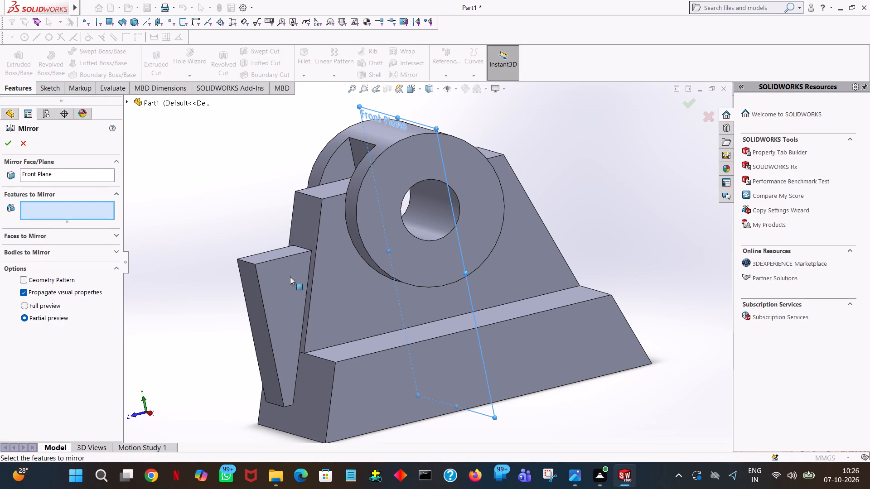
pyautogui.click(275, 286)
pyautogui.click(12, 140)
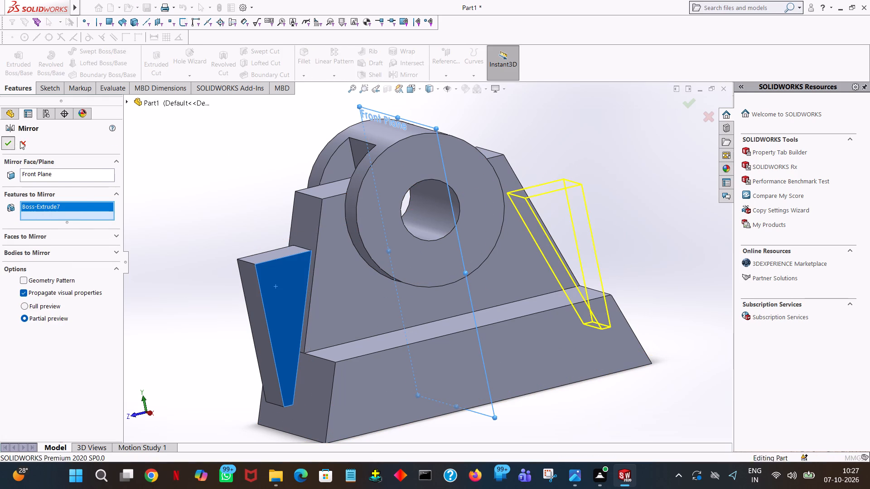
pyautogui.click(162, 157)
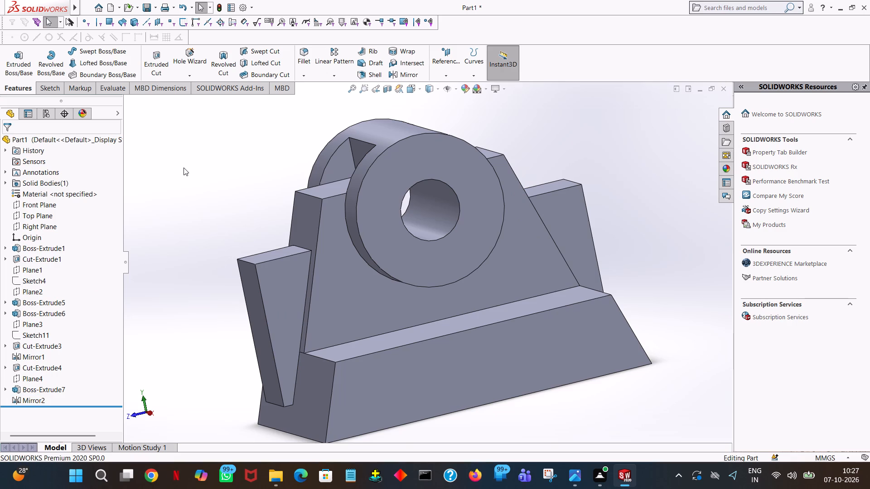
# Examine the whole bearing block, including both end bosses, from several sides.
pyautogui.keyDown('ctrl'); pyautogui.scroll(-2, 184, 168); pyautogui.keyUp('ctrl')
pyautogui.keyDown('ctrl'); pyautogui.scroll(6, 184, 168); pyautogui.keyUp('ctrl')
pyautogui.moveTo(502, 193); pyautogui.dragTo(529, 275, button='middle')
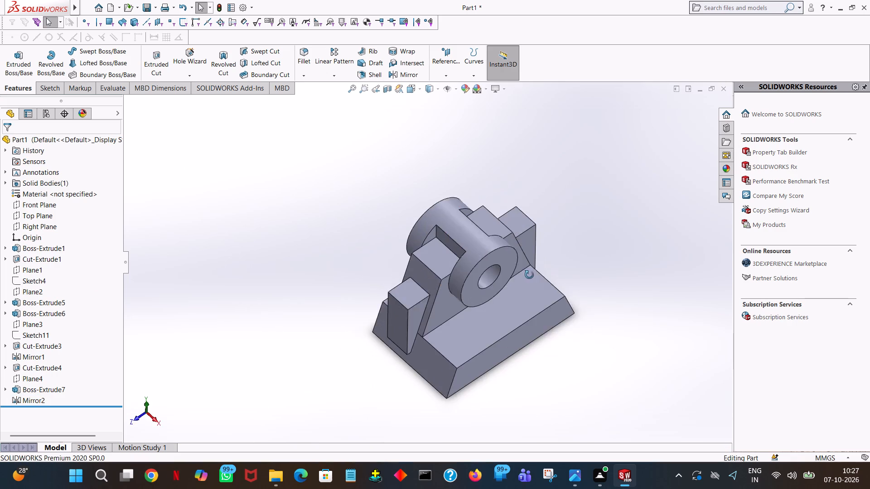
pyautogui.moveTo(529, 275); pyautogui.dragTo(527, 285, button='middle')
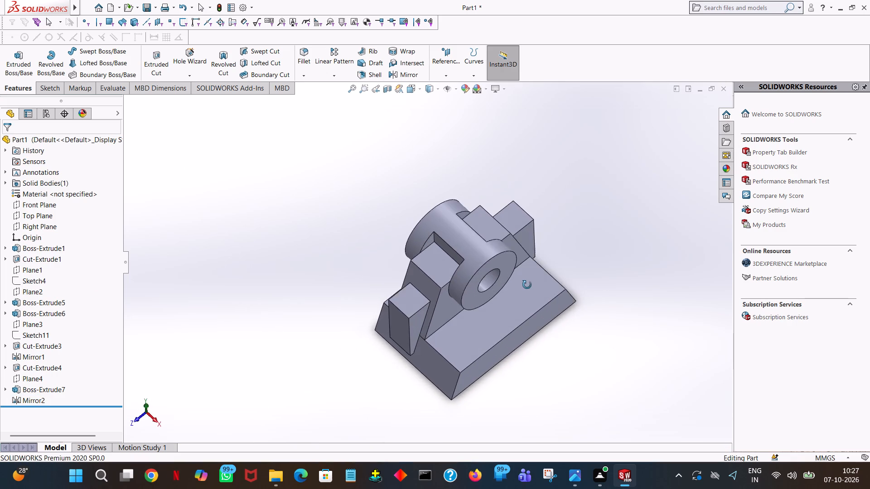
pyautogui.moveTo(527, 285); pyautogui.dragTo(591, 310, button='middle')
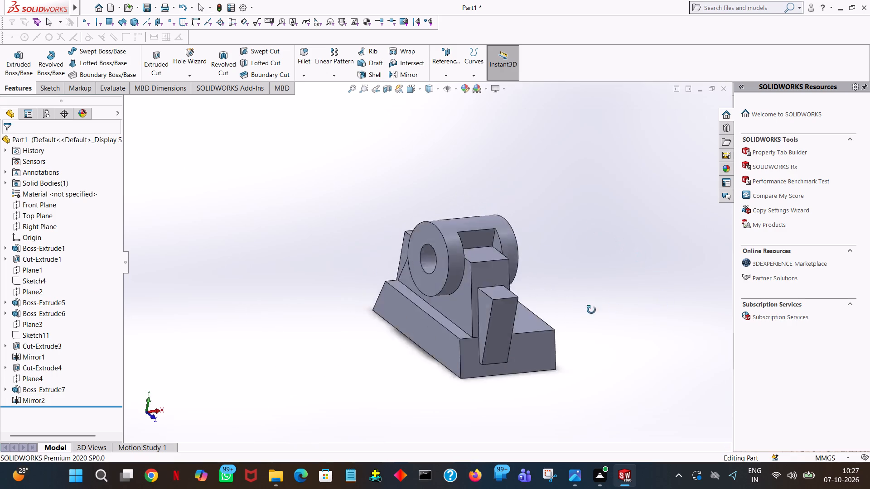
pyautogui.moveTo(591, 310); pyautogui.dragTo(405, 363, button='middle')
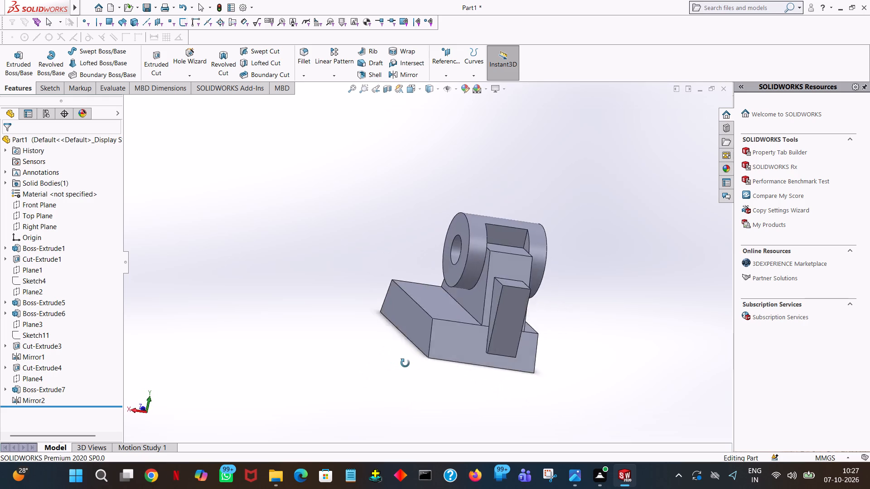
pyautogui.moveTo(405, 363); pyautogui.dragTo(483, 466, button='middle')
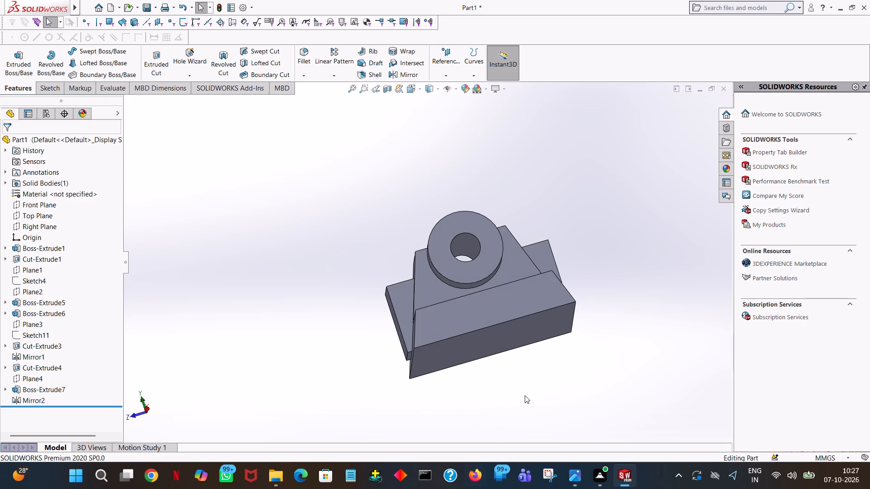
pyautogui.moveTo(543, 389); pyautogui.dragTo(569, 451, button='middle')
# Apply a pale lavender colour from the standard swatches to the whole part's appearance.
pyautogui.click(531, 306)
pyautogui.rightClick(531, 305)
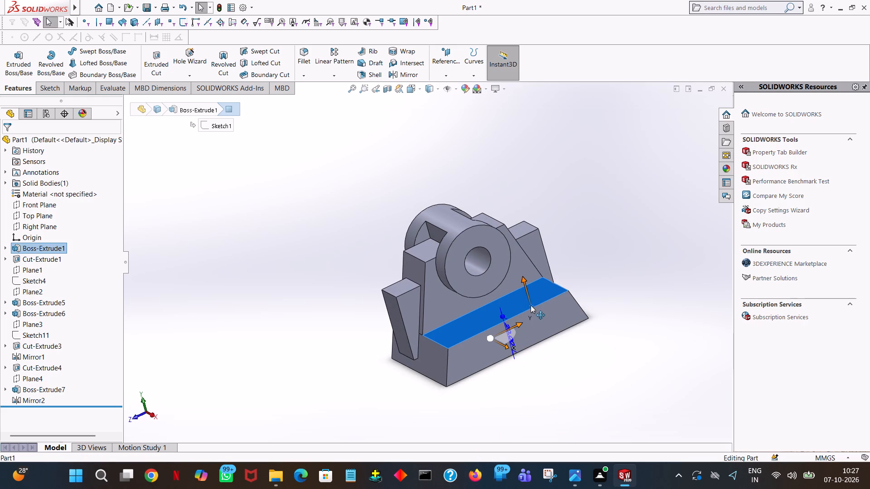
pyautogui.click(606, 252)
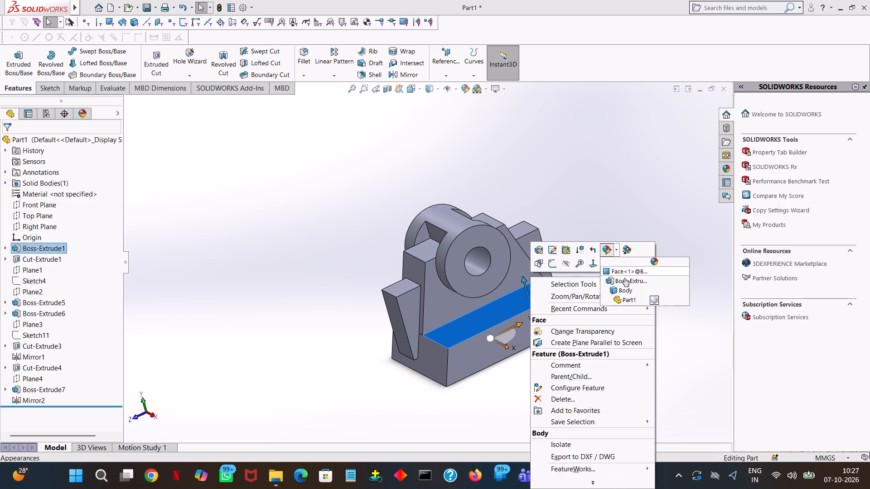
pyautogui.click(626, 296)
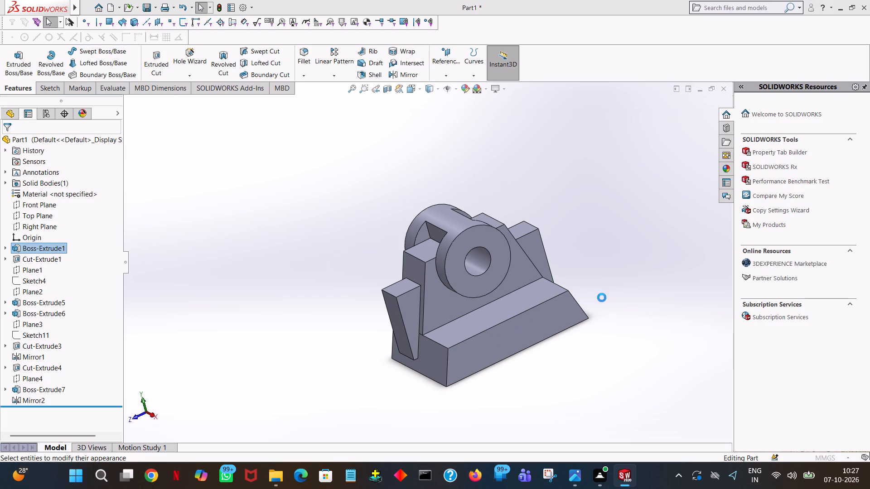
pyautogui.click(70, 377)
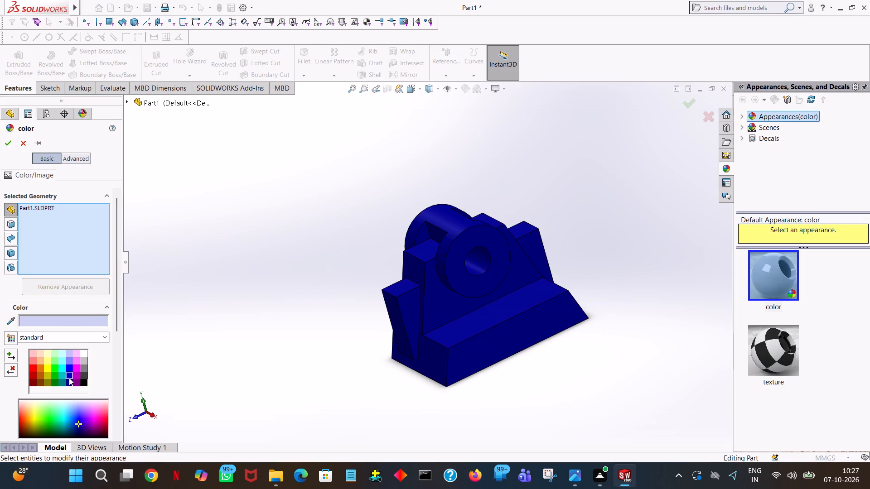
pyautogui.click(68, 367)
pyautogui.click(69, 359)
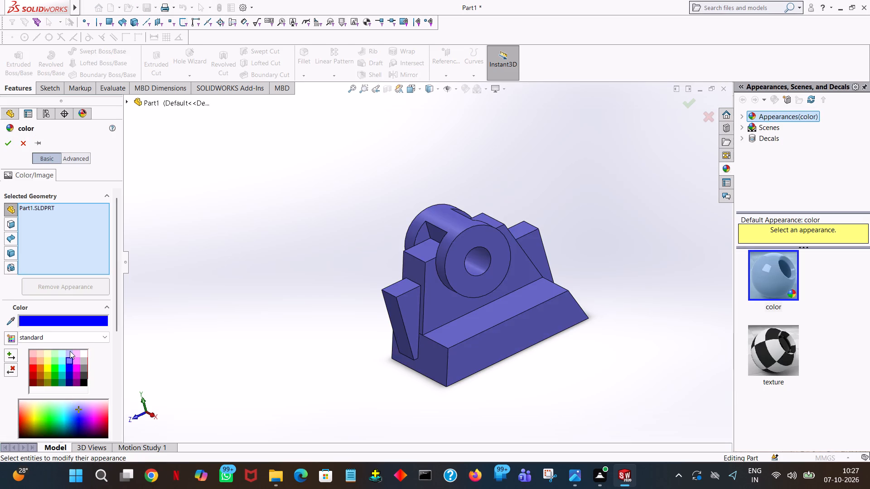
pyautogui.click(70, 351)
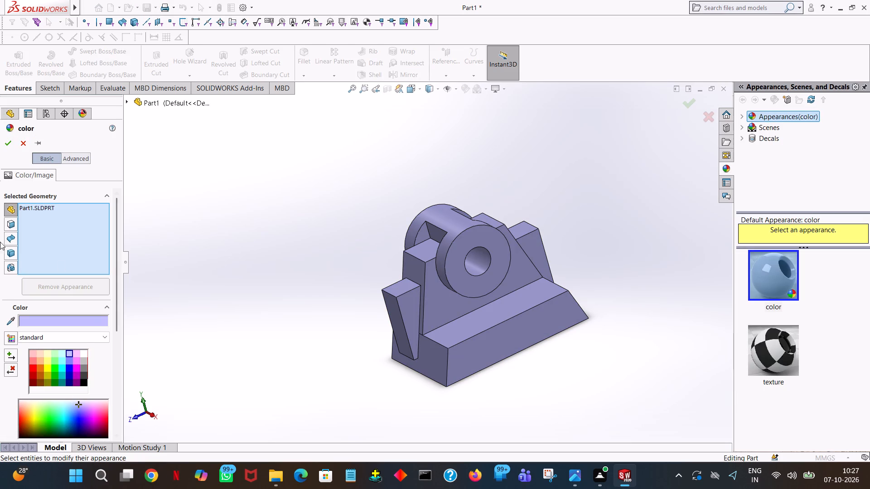
pyautogui.click(14, 144)
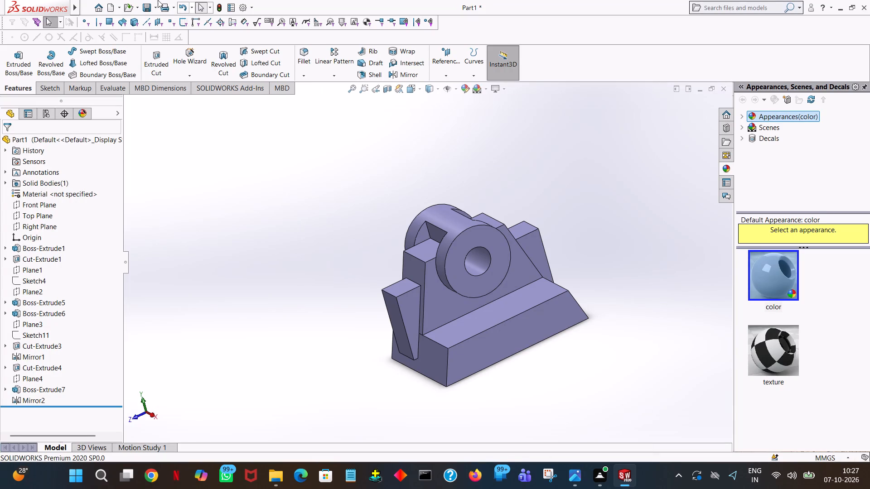
# Save the part as "bearing block" in the "fuji new design" folder, as a SOLIDWORKS Part.
pyautogui.click(141, 5)
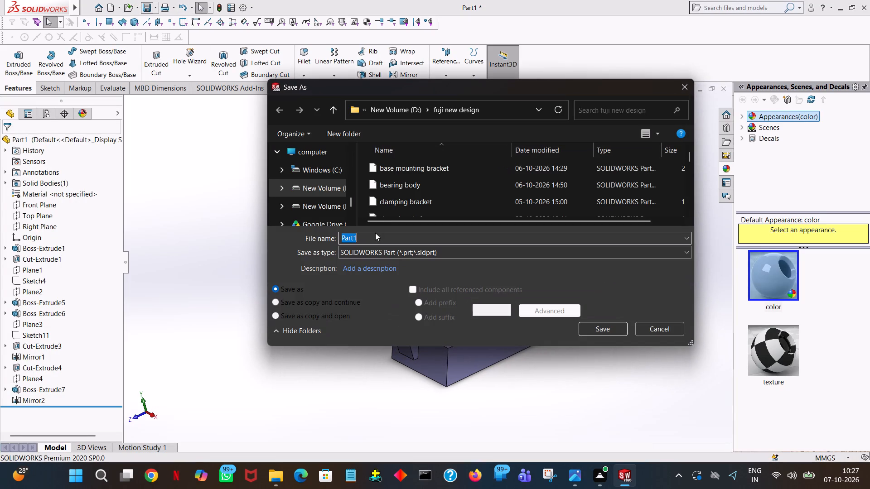
pyautogui.write('BE')
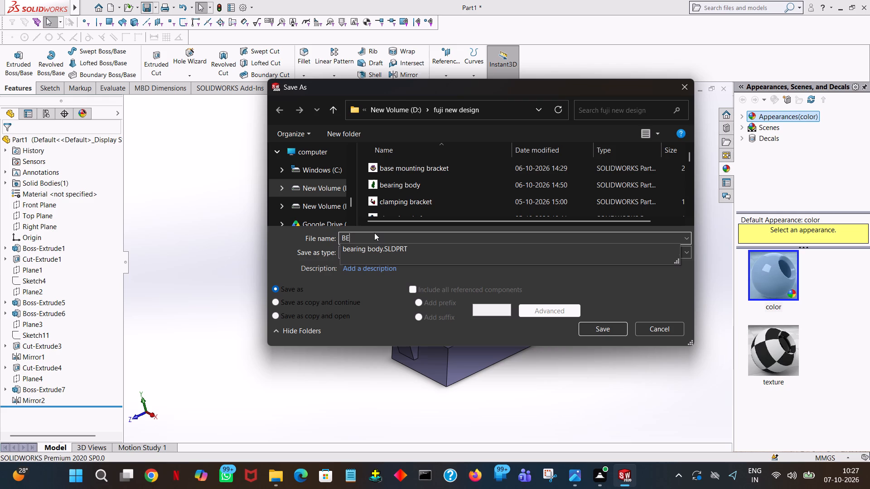
pyautogui.press('BackSpace')
pyautogui.press('b')
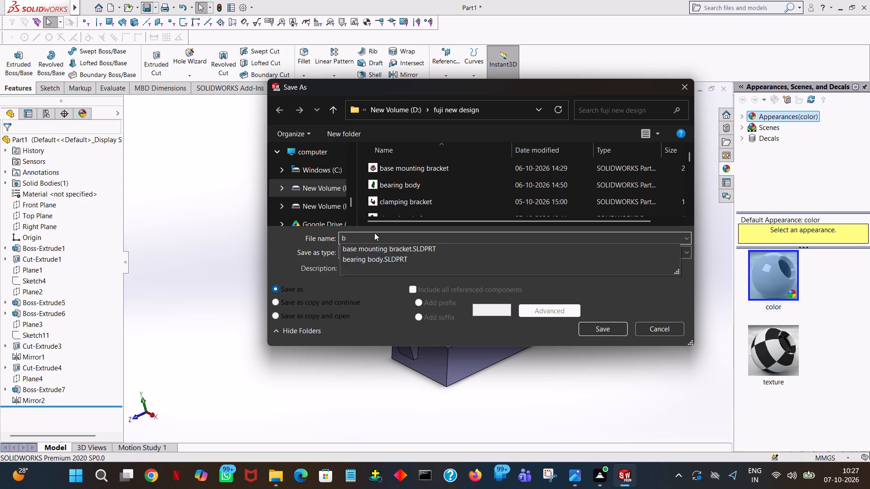
pyautogui.write('earing b')
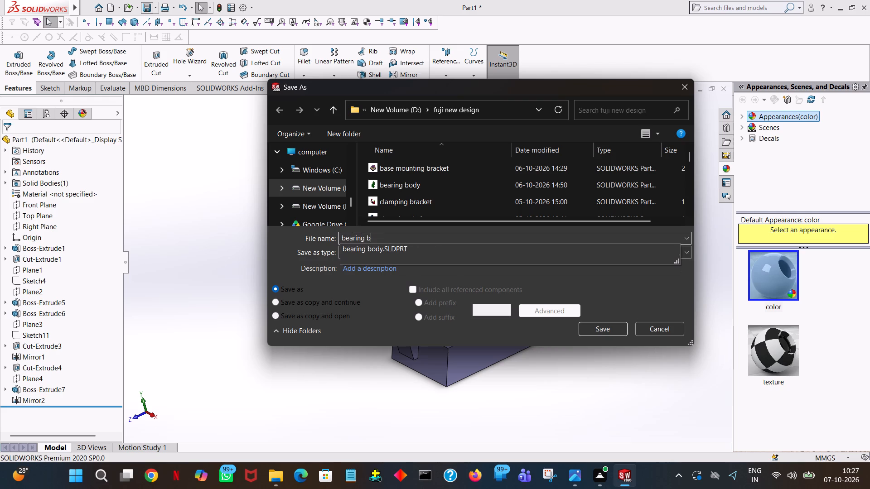
pyautogui.write('lock')
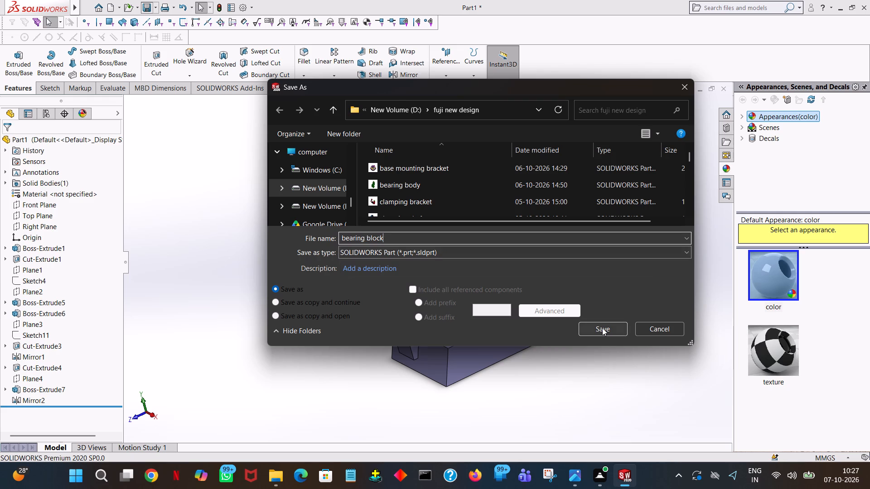
pyautogui.click(603, 329)
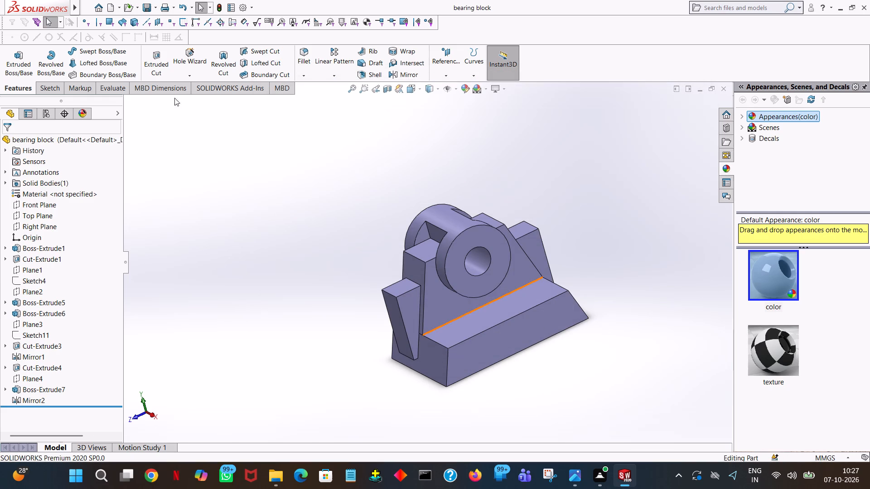
# Save a PDF copy of the part named "bearing block" in the "fuji new pdf" folder on drive D.
pyautogui.click(151, 8)
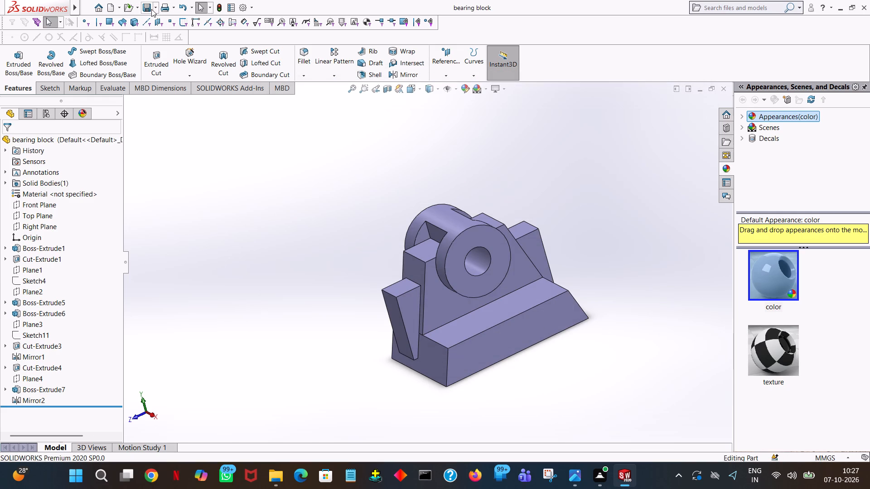
pyautogui.click(157, 8)
pyautogui.click(169, 26)
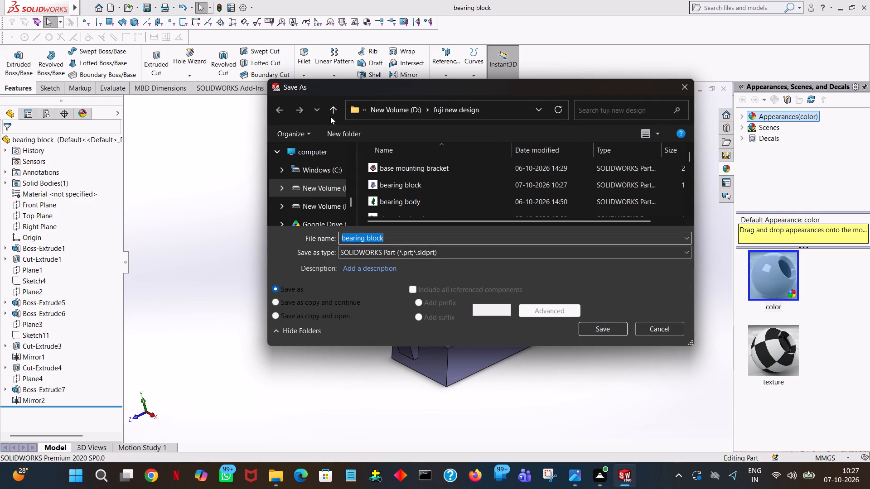
pyautogui.click(331, 111)
pyautogui.doubleClick(593, 196)
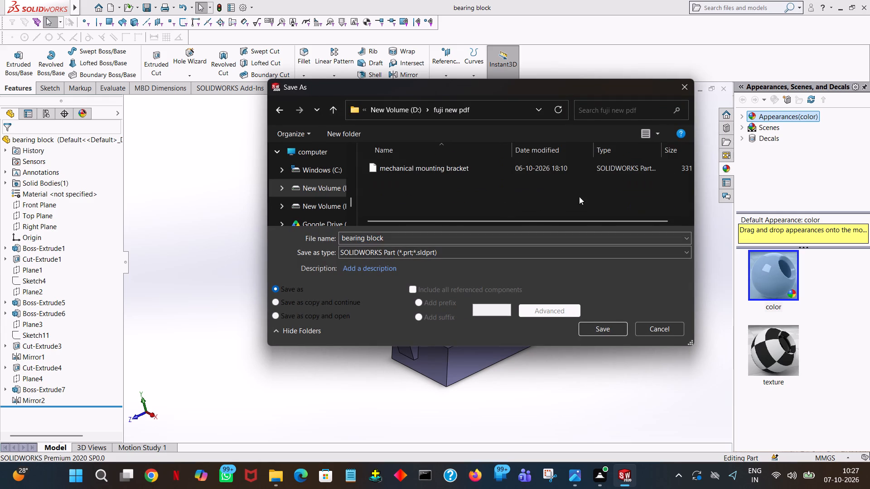
pyautogui.click(405, 250)
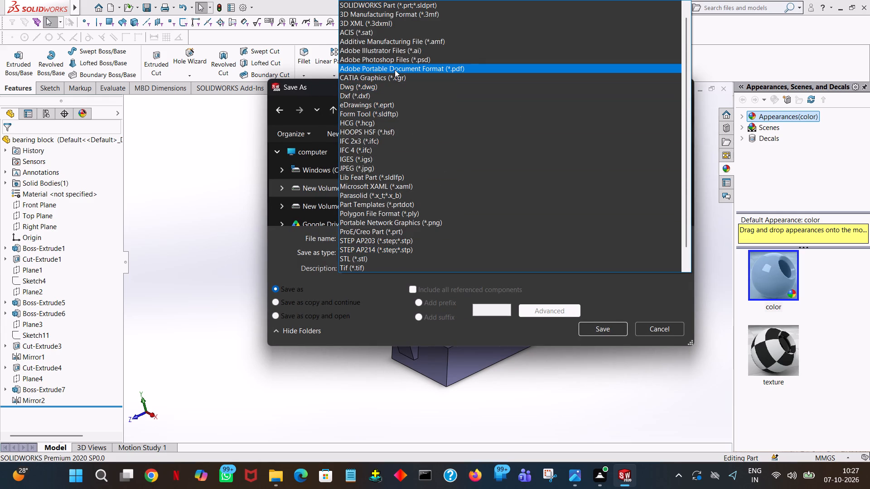
pyautogui.click(395, 70)
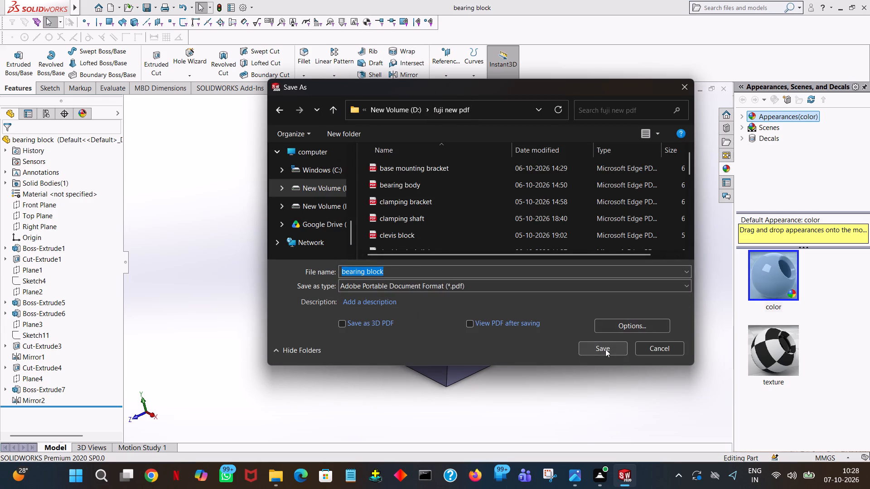
pyautogui.click(605, 349)
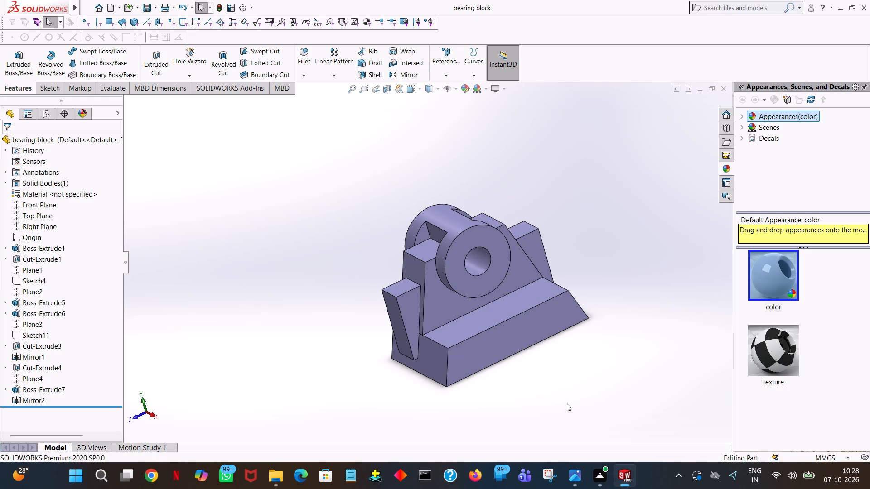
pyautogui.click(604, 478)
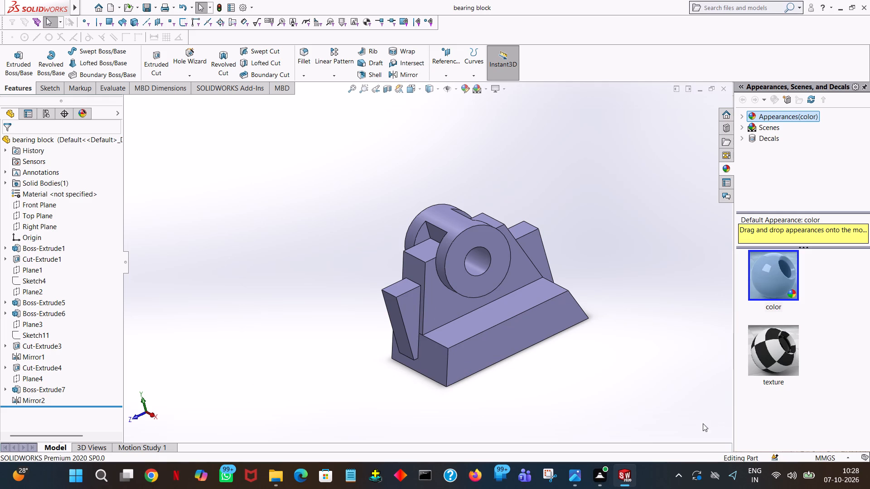